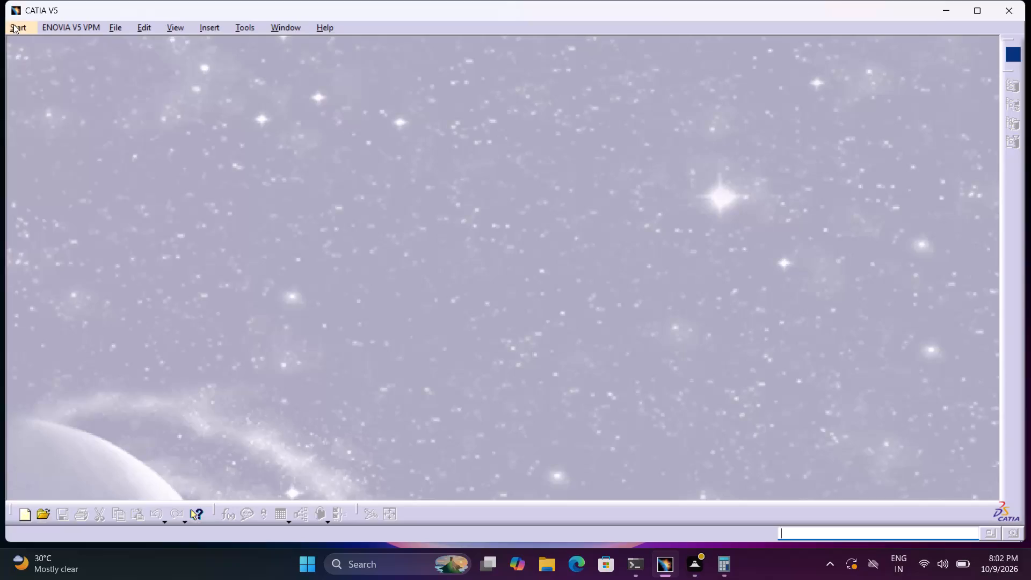
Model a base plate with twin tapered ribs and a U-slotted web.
Create a new Part Design part named "catia 21".
{"action": "left_click", "coordinate": [13, 24]}
{"action": "left_click", "coordinate": [40, 54]}
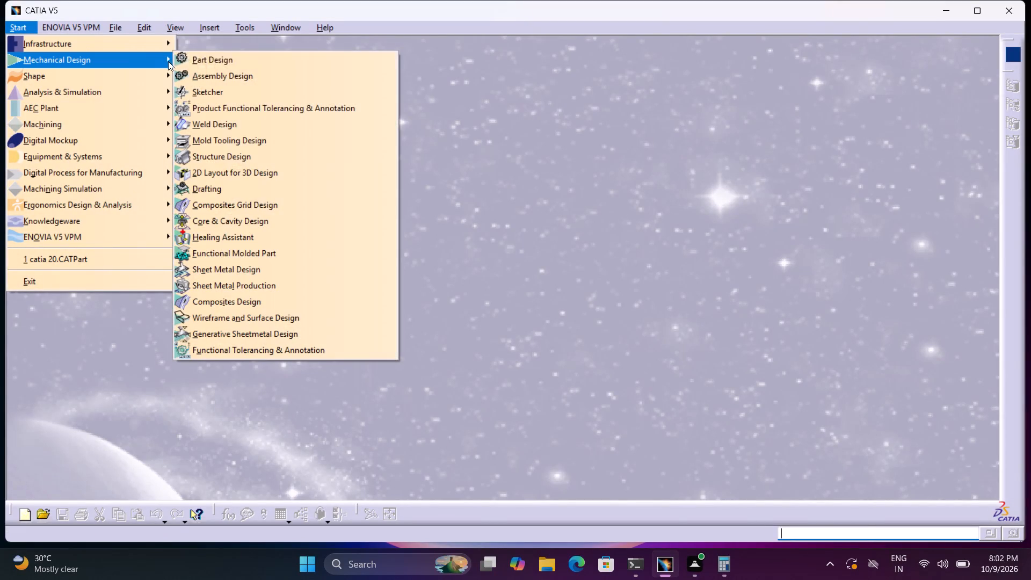
{"action": "left_click", "coordinate": [192, 62]}
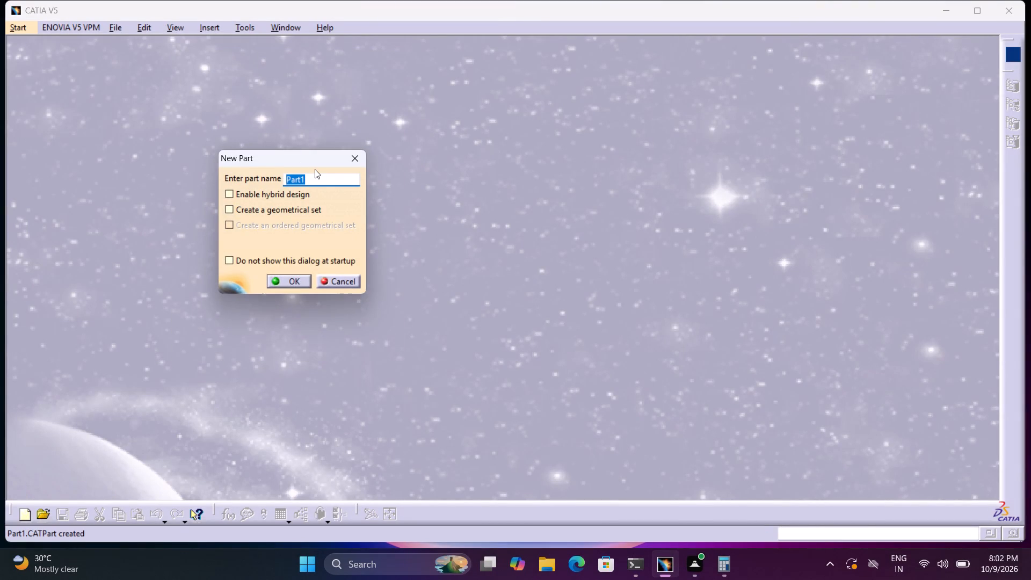
{"action": "type", "text": "catia 21"}
{"action": "left_click", "coordinate": [291, 280]}
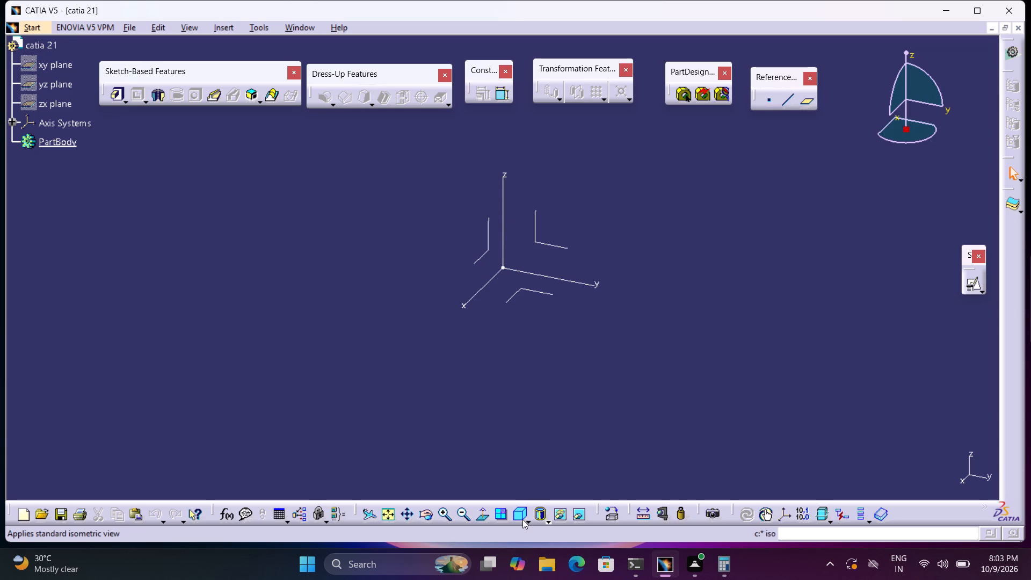
Open a positioned sketch on the xy plane with the axes swapped and V reversed, starting from the isometric view.
{"action": "left_click", "coordinate": [522, 519]}
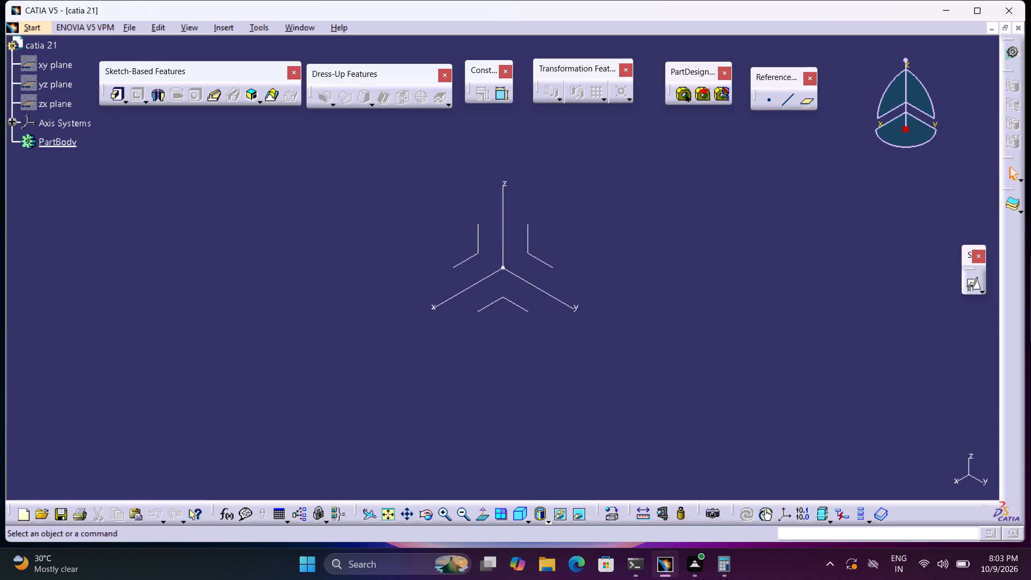
{"action": "left_click", "coordinate": [972, 282]}
{"action": "left_click", "coordinate": [527, 310]}
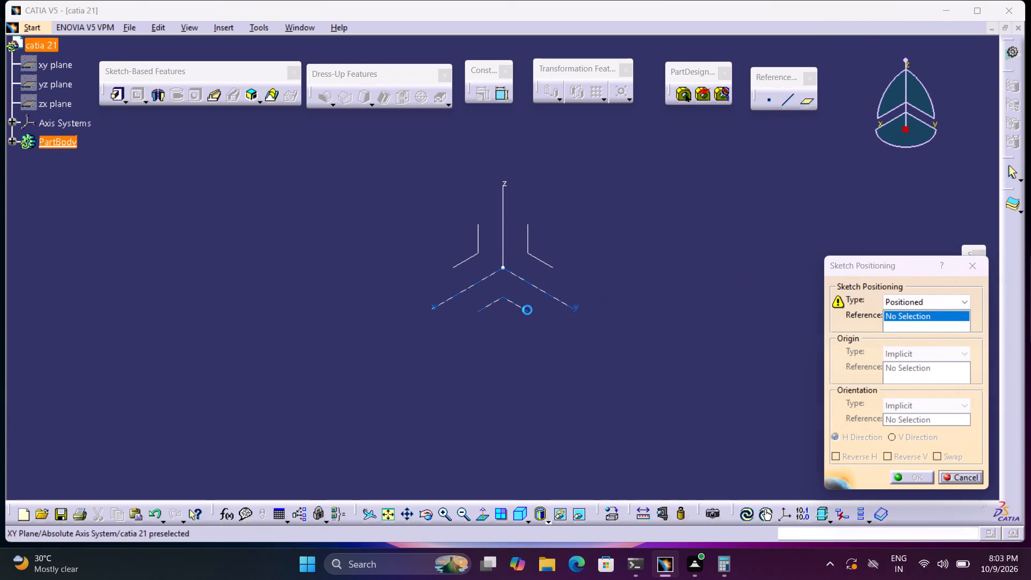
{"action": "left_click", "coordinate": [938, 457]}
{"action": "left_click", "coordinate": [921, 454]}
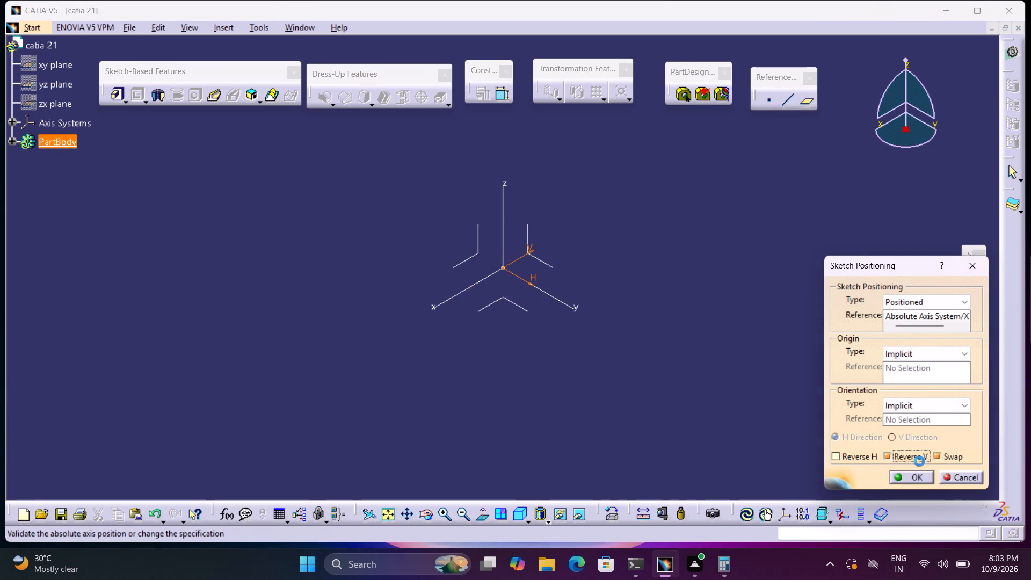
{"action": "left_click", "coordinate": [920, 473]}
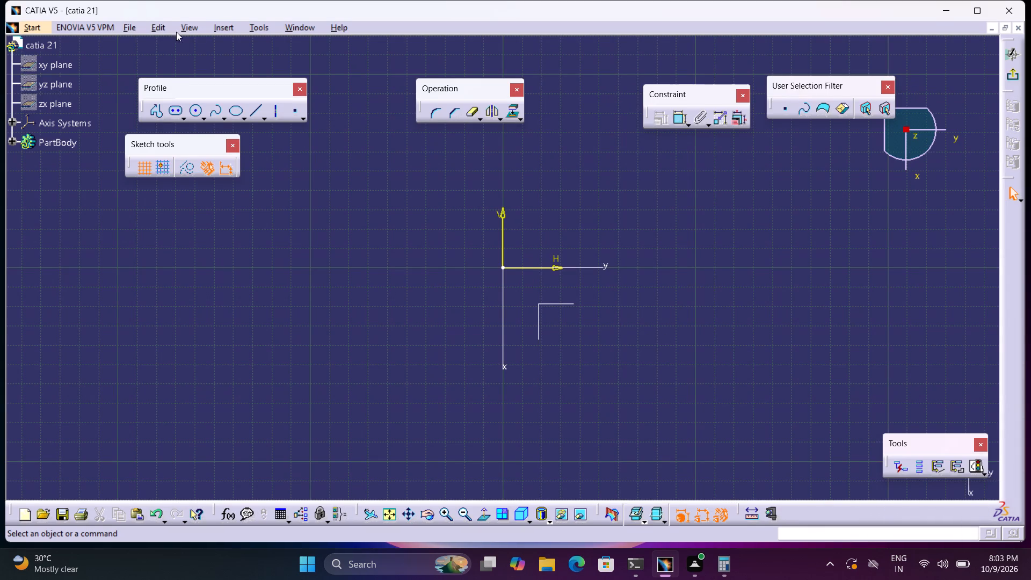
Sketch a rectangle about 98 mm wide and 63 mm high with one corner at the origin, extending along positive H and negative V.
{"action": "left_click", "coordinate": [183, 119]}
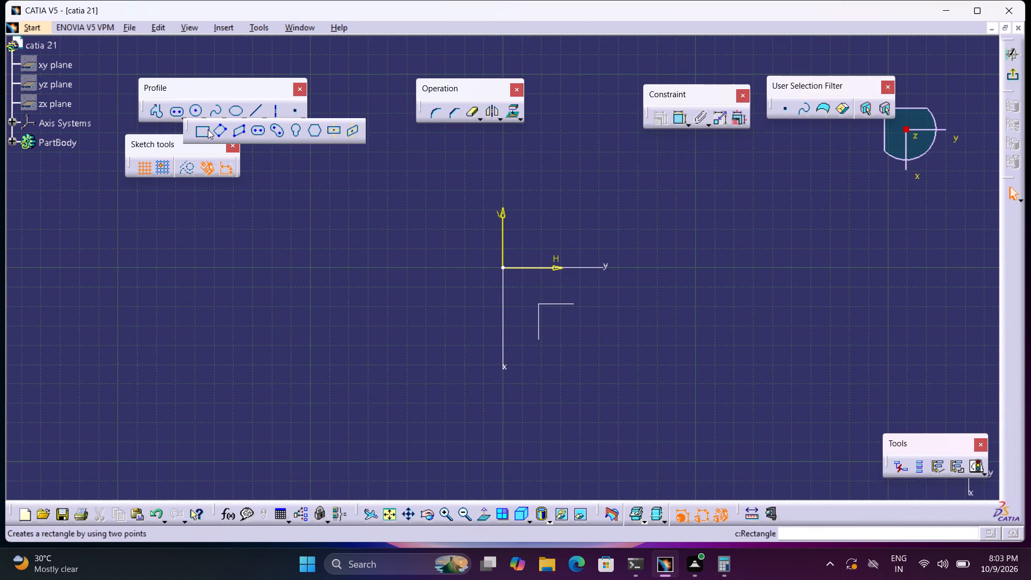
{"action": "left_click", "coordinate": [204, 134]}
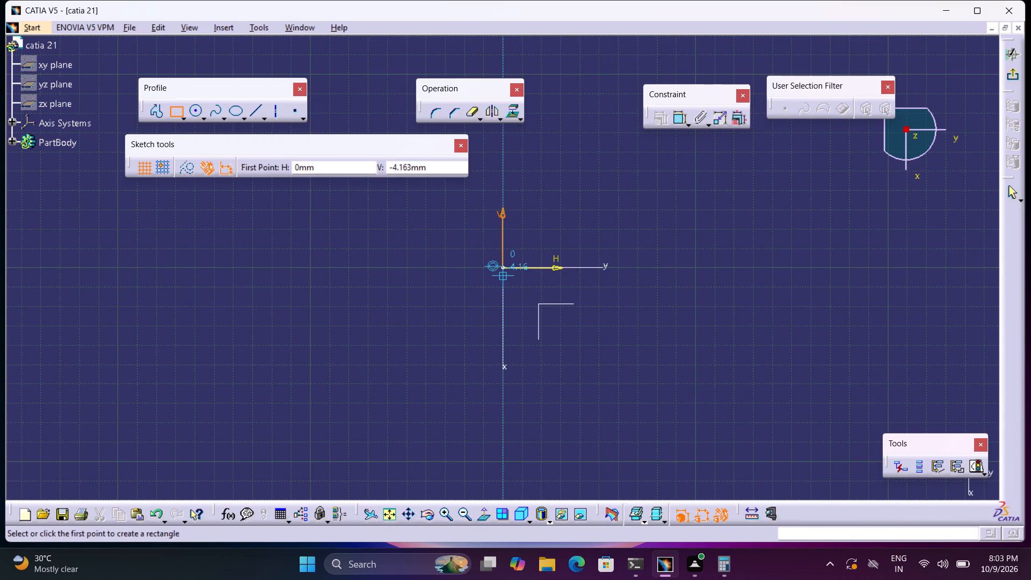
{"action": "left_click", "coordinate": [502, 268]}
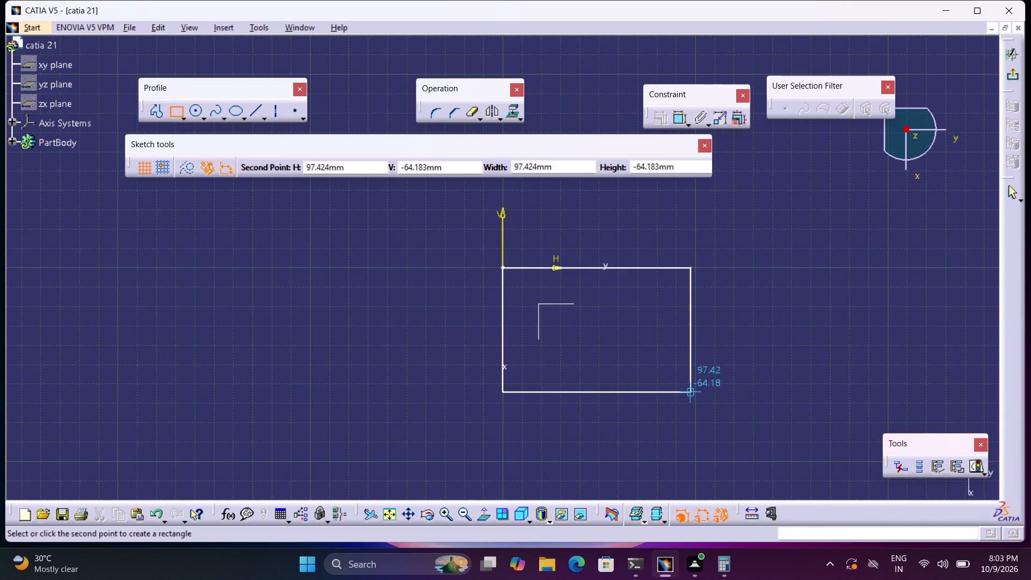
{"action": "left_click", "coordinate": [692, 390]}
Dimension the rectangle's vertical side and set it to 36 mm.
{"action": "double_click", "coordinate": [683, 119]}
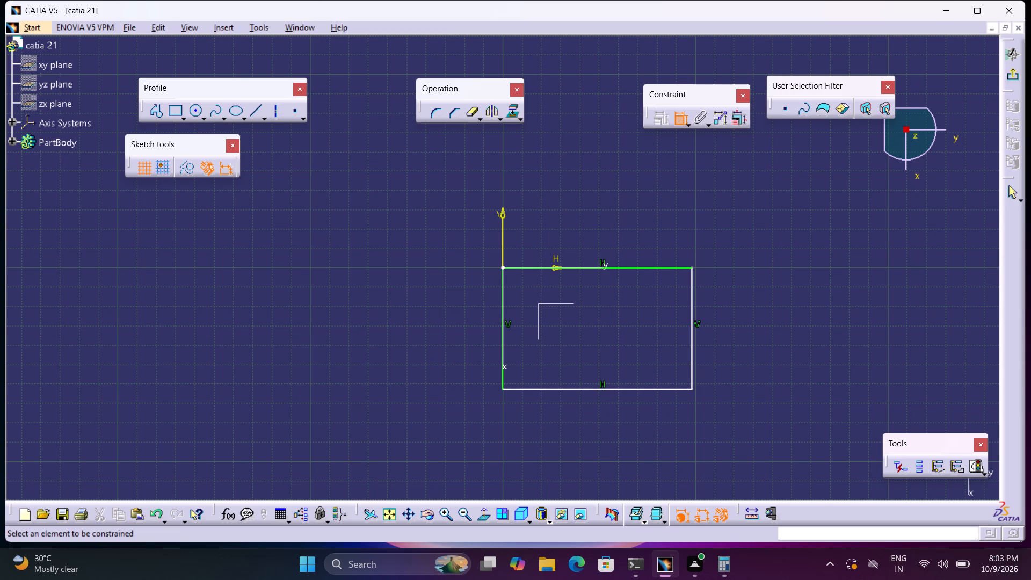
{"action": "left_click", "coordinate": [696, 338]}
{"action": "left_click", "coordinate": [693, 337]}
{"action": "left_click", "coordinate": [729, 358]}
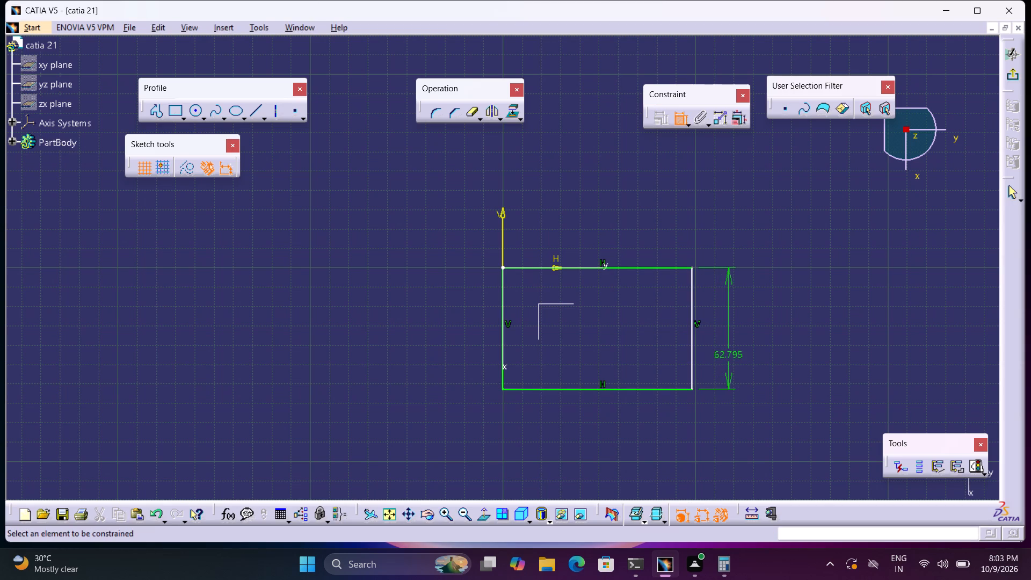
{"action": "double_click", "coordinate": [729, 353]}
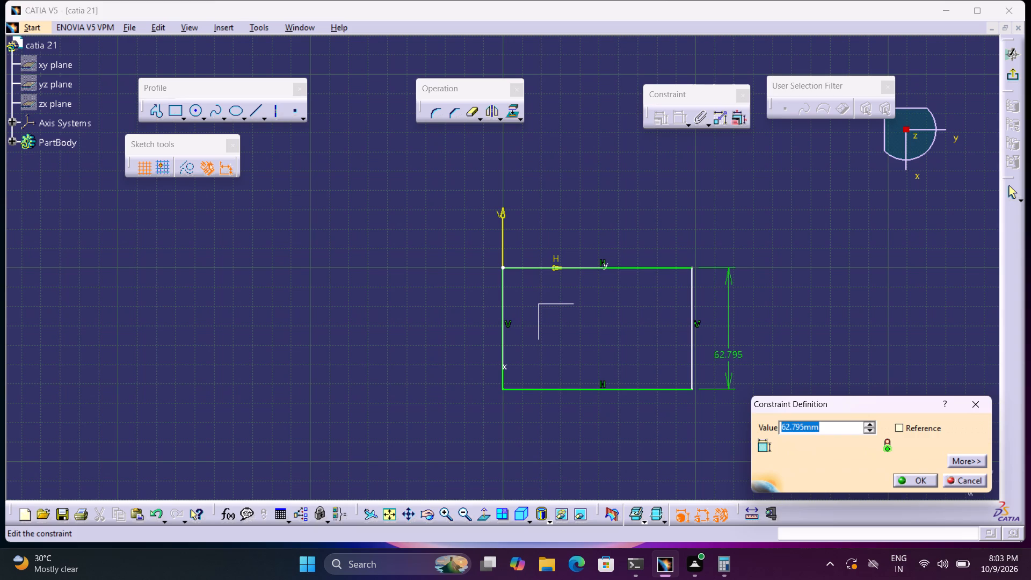
{"action": "key", "text": "3"}
{"action": "key", "text": "6"}
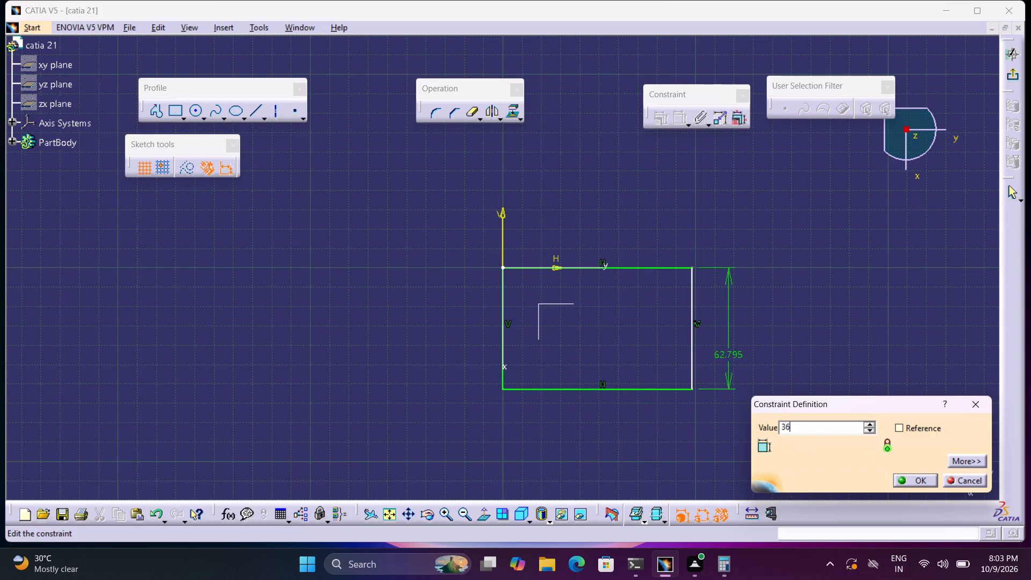
{"action": "key", "text": "Return"}
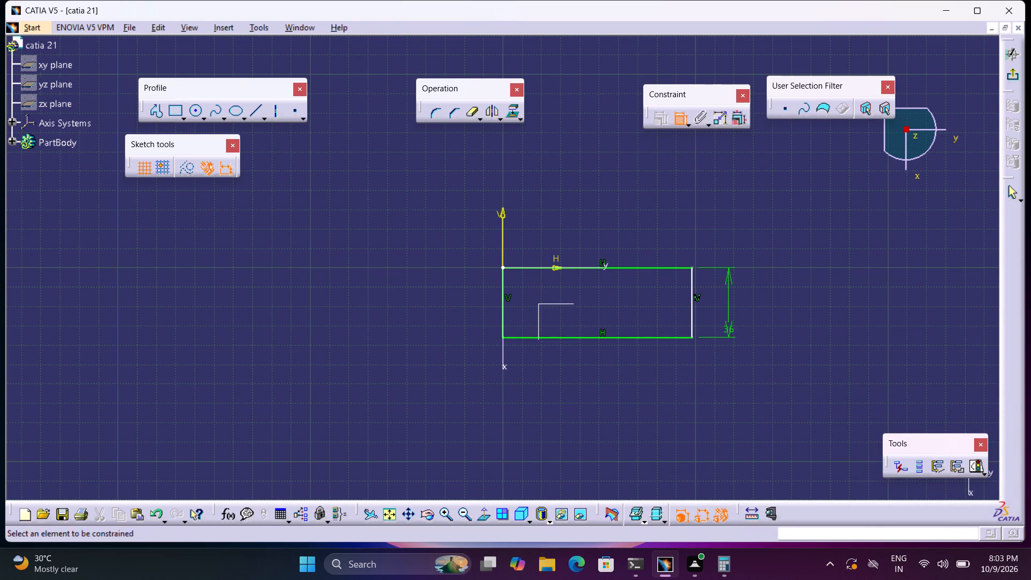
Dimension the rectangle's horizontal side, set it to 100 mm, and exit the sketch.
{"action": "left_click", "coordinate": [670, 339]}
{"action": "left_click", "coordinate": [636, 373]}
{"action": "double_click", "coordinate": [636, 373]}
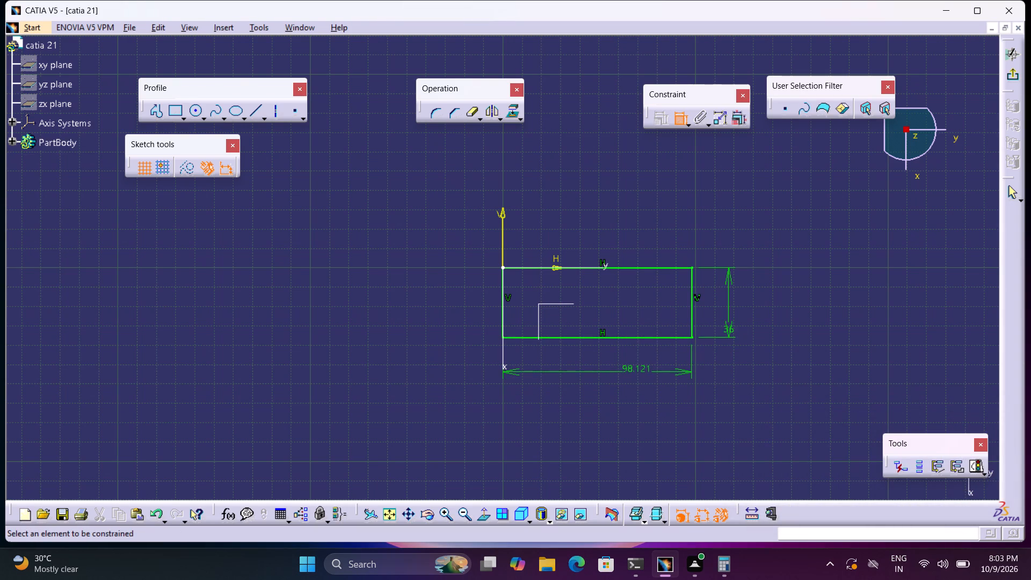
{"action": "double_click", "coordinate": [636, 371]}
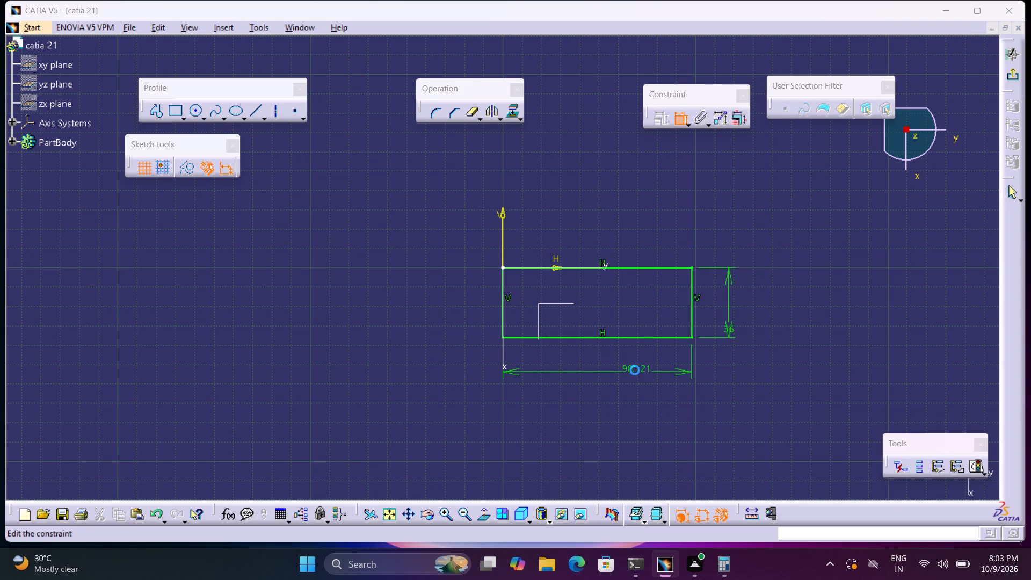
{"action": "key", "text": "1"}
{"action": "type", "text": "00"}
{"action": "key", "text": "Return"}
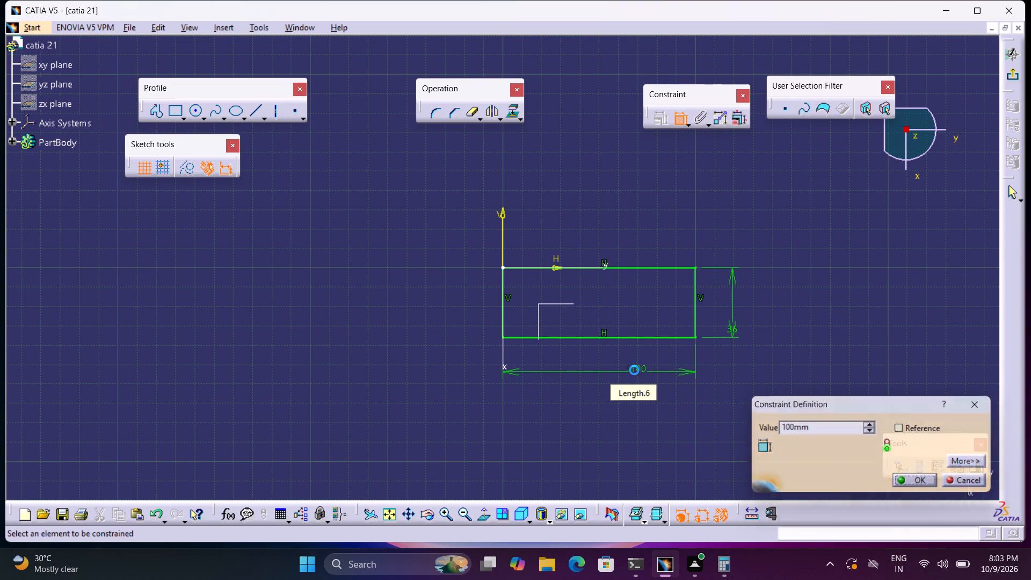
{"action": "left_click", "coordinate": [1006, 71]}
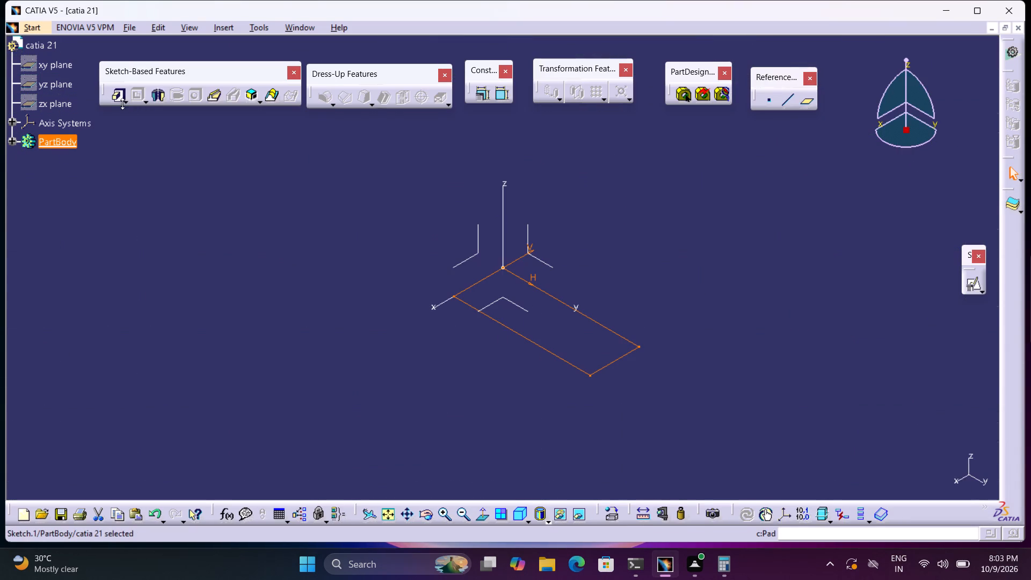
Pad the rectangle sketch to a length of 12 mm.
{"action": "left_click", "coordinate": [117, 98]}
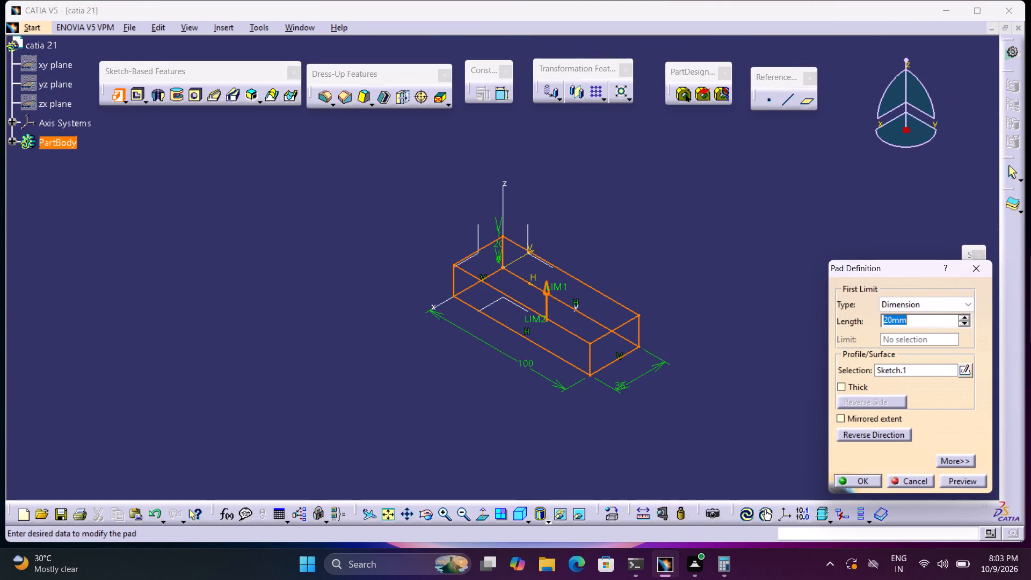
{"action": "type", "text": "12"}
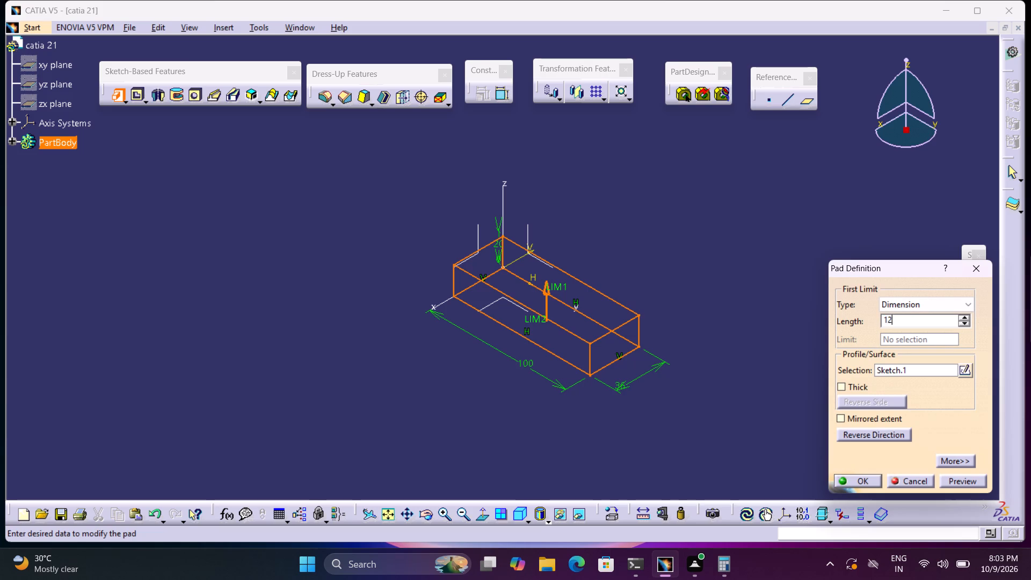
{"action": "left_click", "coordinate": [854, 479]}
{"action": "left_click", "coordinate": [825, 431]}
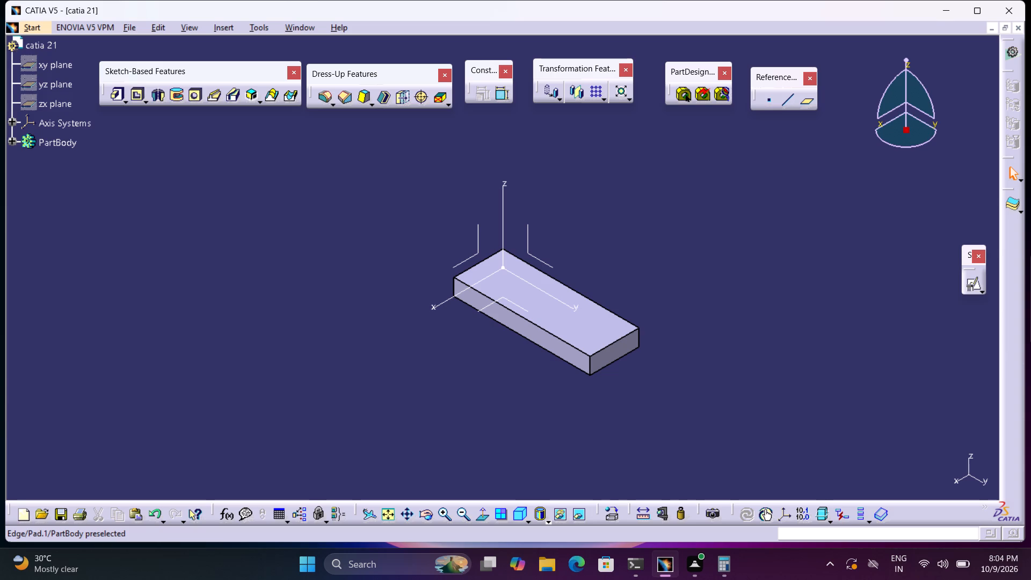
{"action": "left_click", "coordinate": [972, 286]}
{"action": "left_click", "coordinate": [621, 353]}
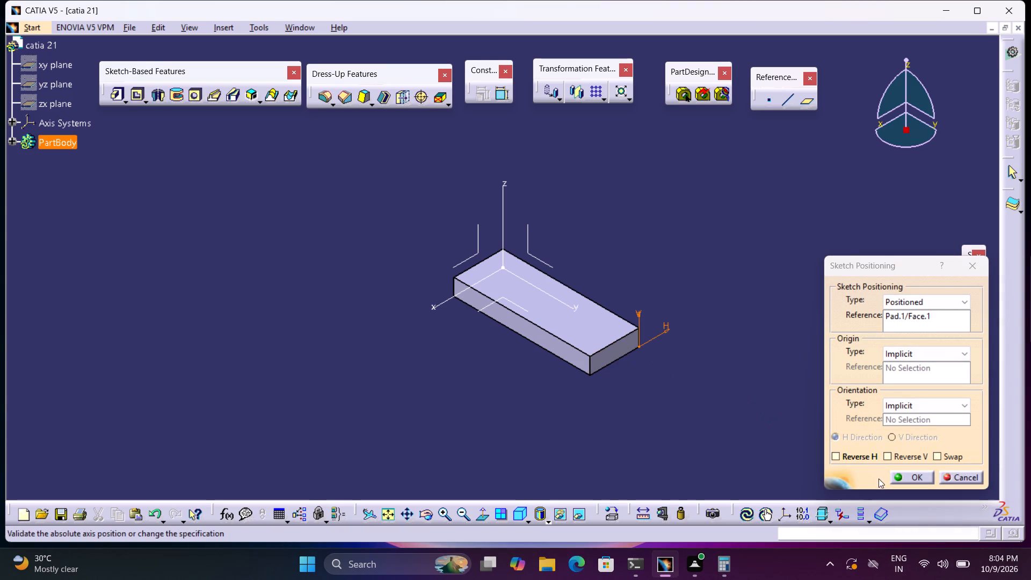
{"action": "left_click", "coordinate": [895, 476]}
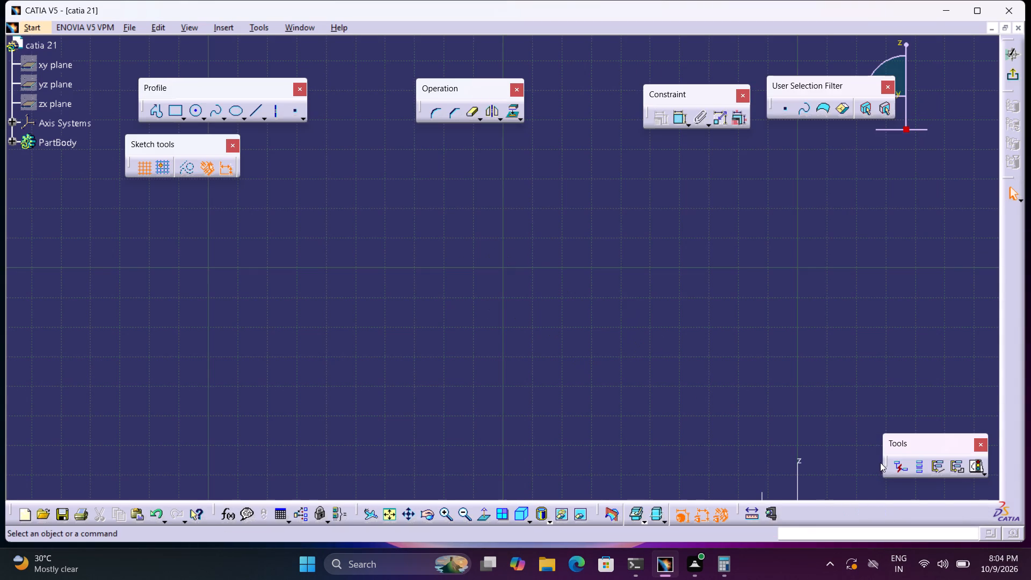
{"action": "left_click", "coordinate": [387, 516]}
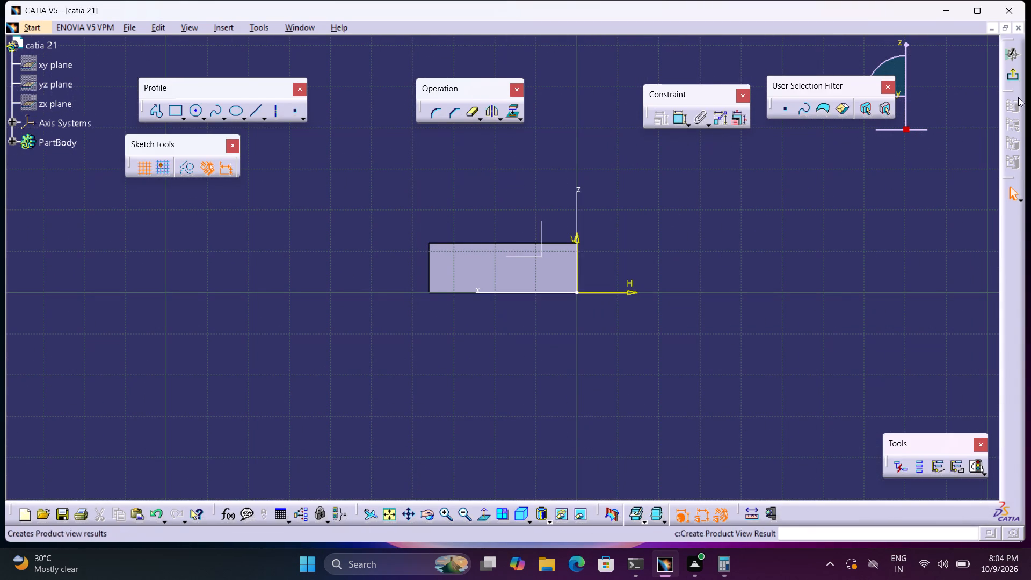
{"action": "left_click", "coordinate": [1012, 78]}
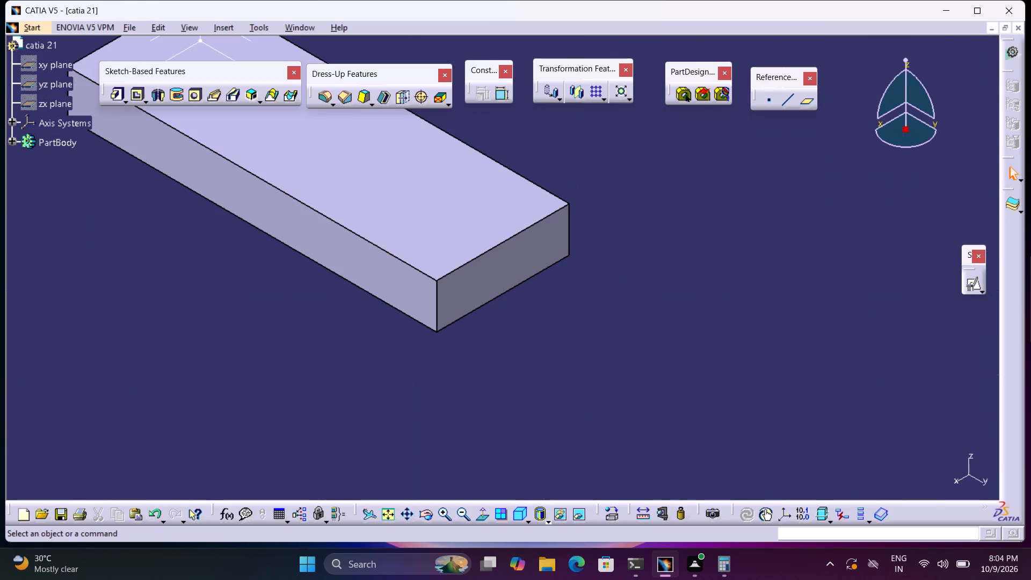
Open a positioned sketch on the block's 36 by 12 mm end face and project that face's outline into it.
{"action": "left_click", "coordinate": [975, 287]}
{"action": "left_click", "coordinate": [525, 259]}
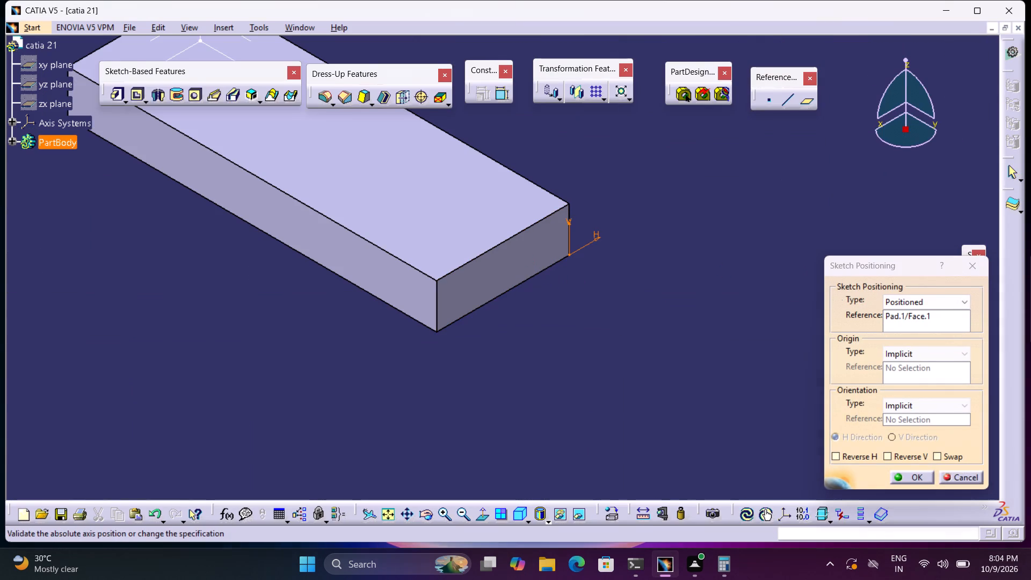
{"action": "left_click", "coordinate": [913, 481]}
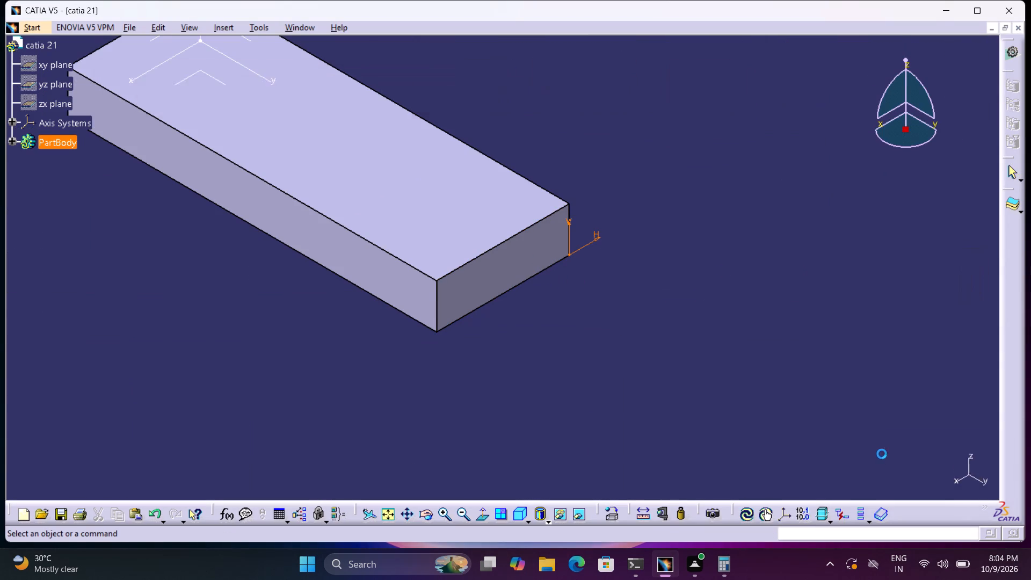
{"action": "middle_click_drag", "start_coordinate": [723, 269], "coordinate": [756, 363]}
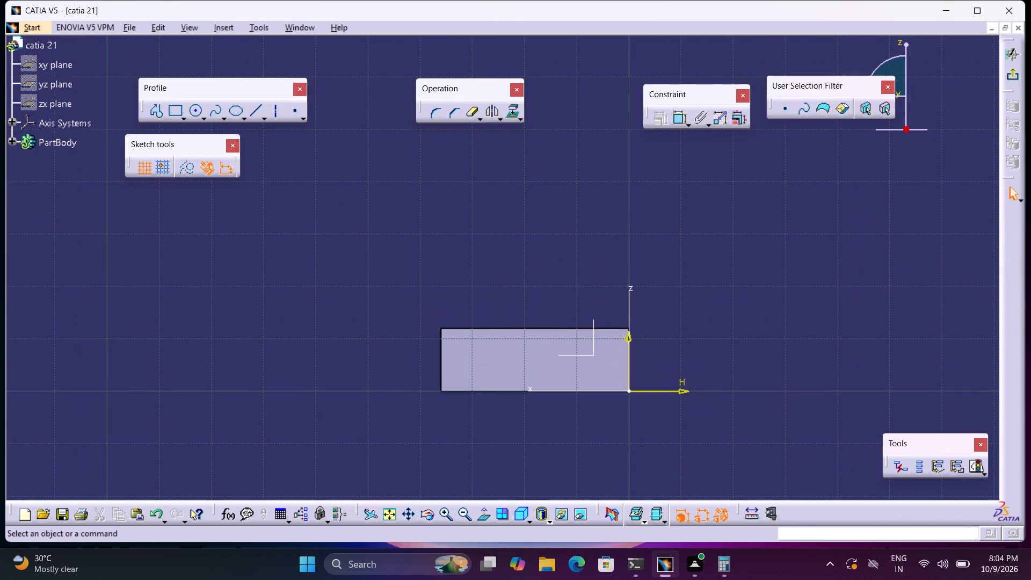
{"action": "left_click", "coordinate": [511, 110]}
{"action": "left_click", "coordinate": [527, 361]}
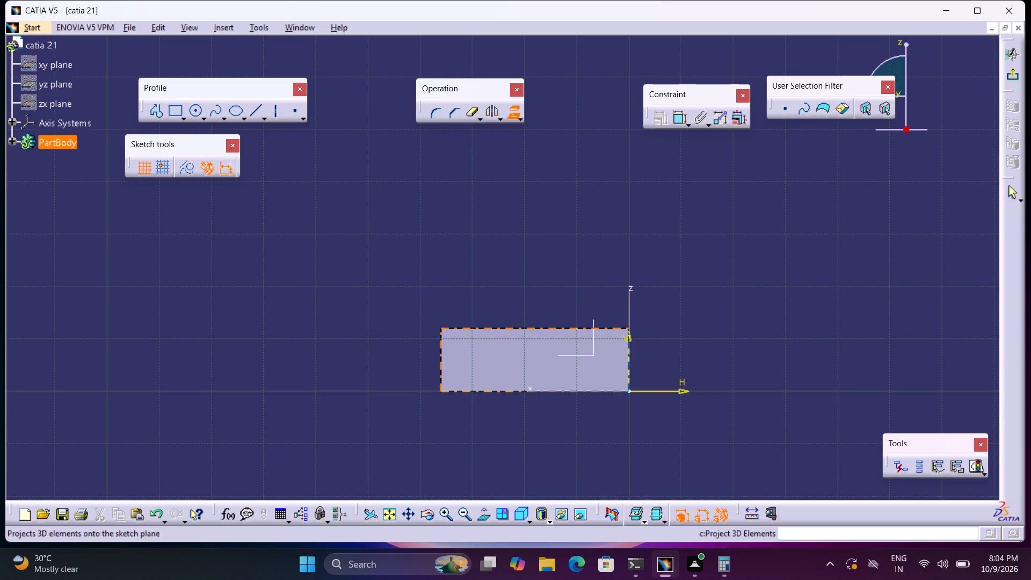
Sketch a closed profile on the block's top edge: vertical side about 31.5 mm, top about 5 mm, slope to the far top corner, horizontal base.
{"action": "middle_click_drag", "start_coordinate": [525, 282], "coordinate": [524, 332]}
{"action": "left_click", "coordinate": [162, 115]}
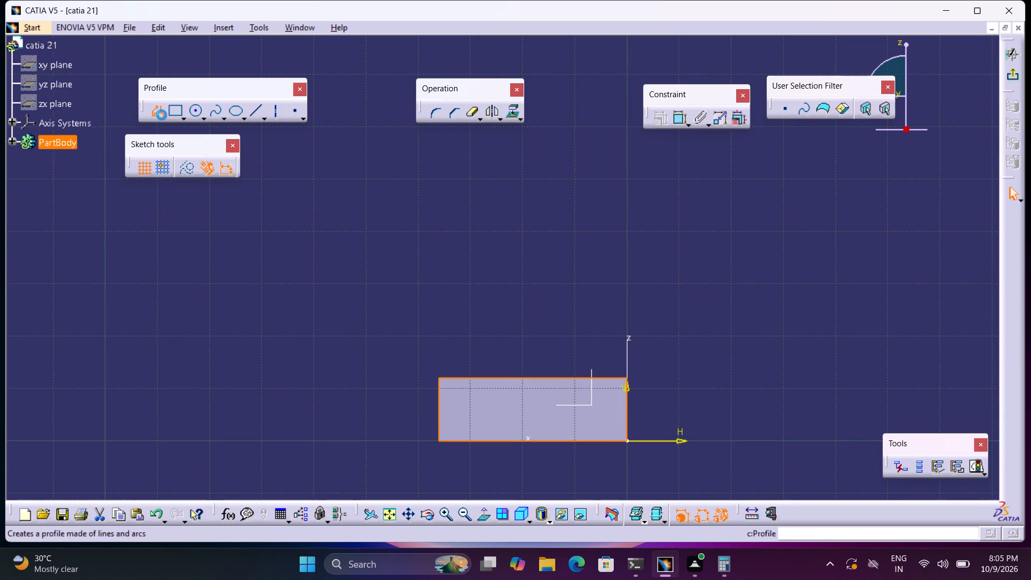
{"action": "left_click", "coordinate": [616, 379]}
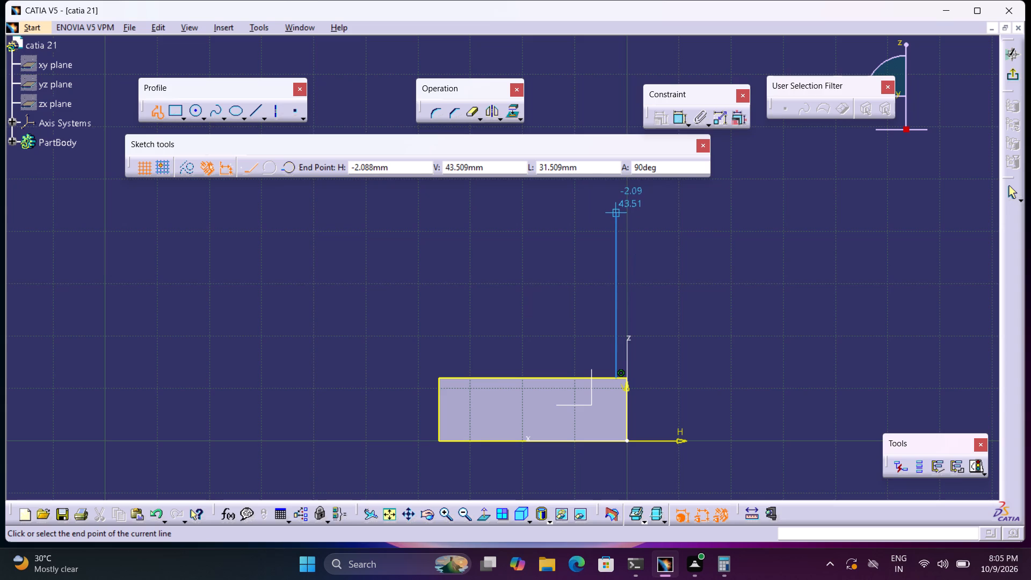
{"action": "left_click", "coordinate": [615, 213]}
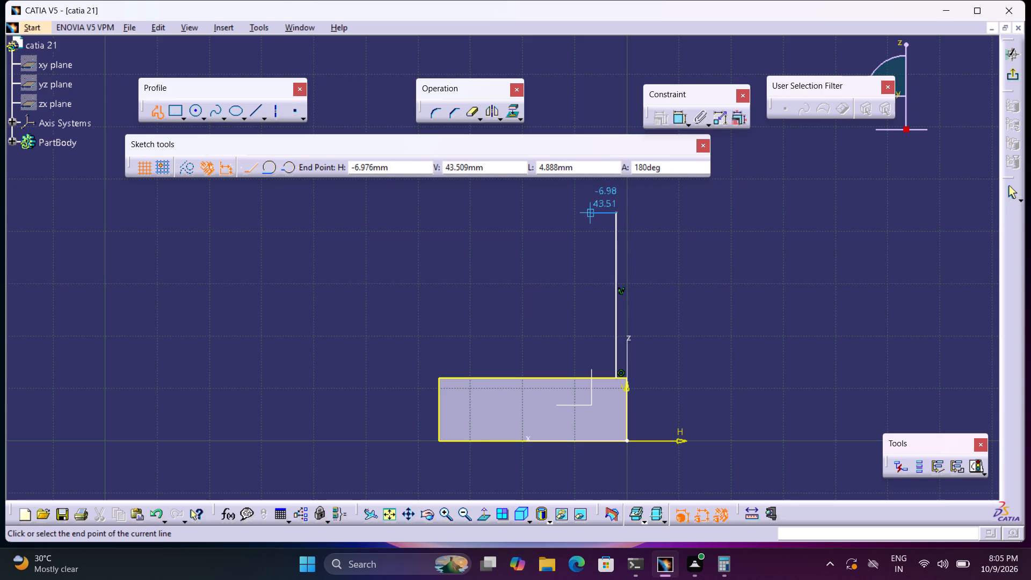
{"action": "left_click", "coordinate": [591, 210]}
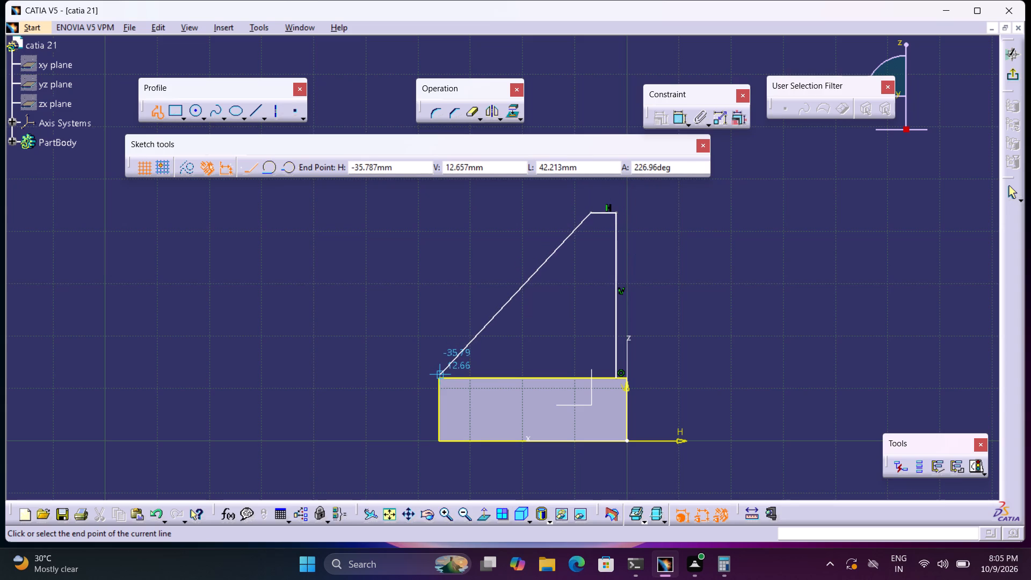
{"action": "left_click", "coordinate": [439, 379]}
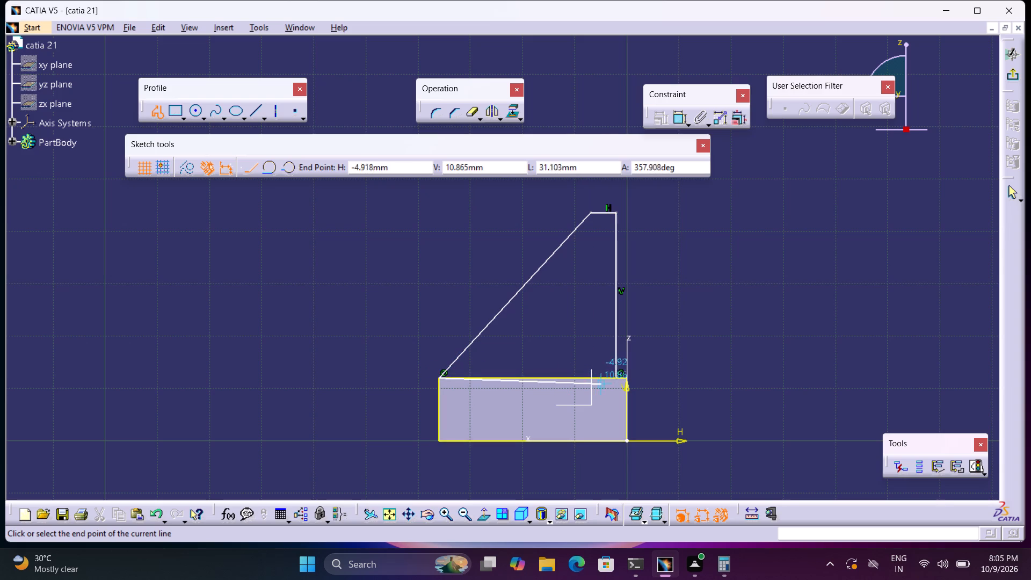
{"action": "left_click", "coordinate": [617, 377]}
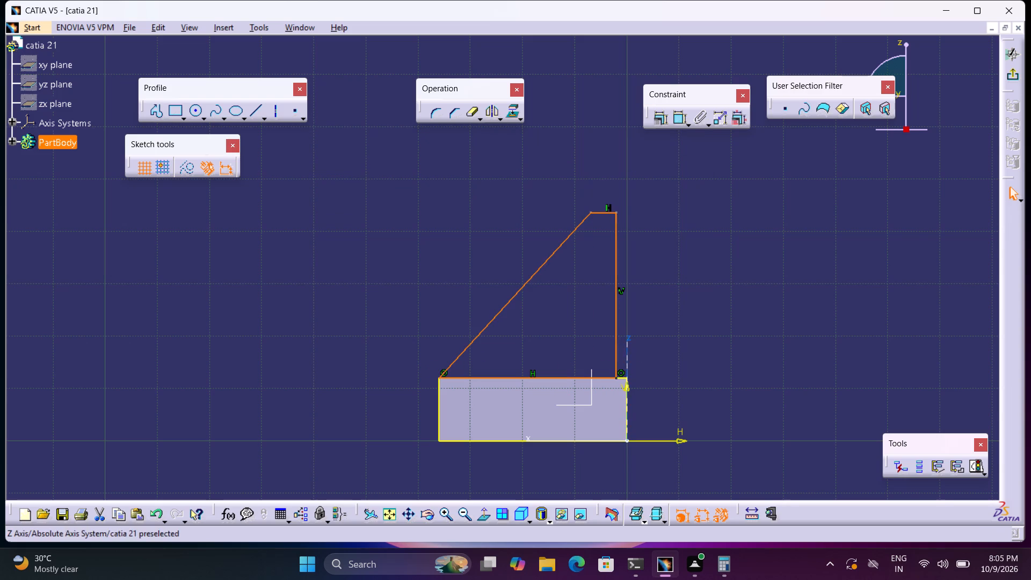
Dimension the profile's vertical side and set it to 36 mm.
{"action": "double_click", "coordinate": [675, 126]}
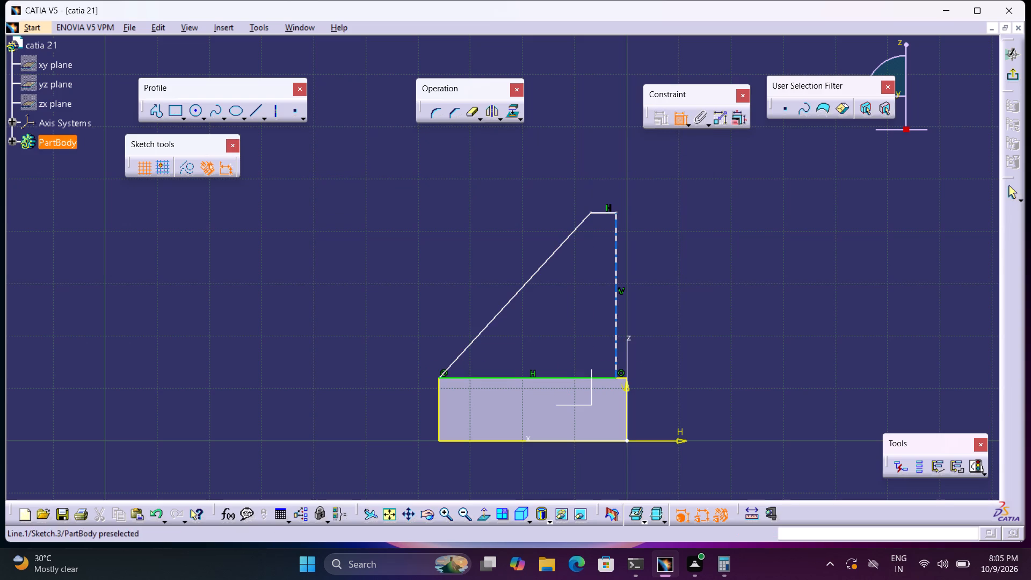
{"action": "left_click", "coordinate": [618, 273]}
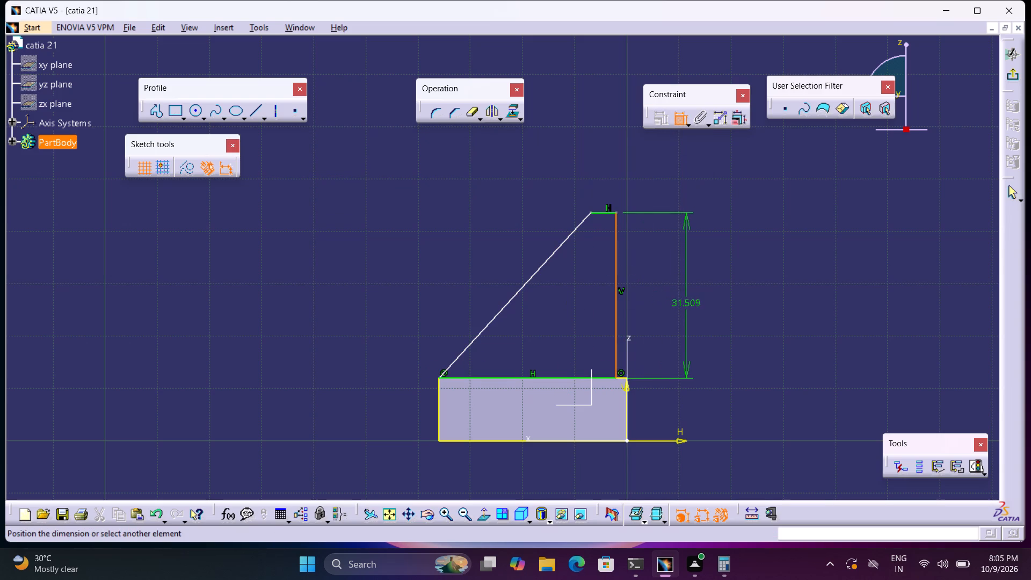
{"action": "left_click", "coordinate": [687, 306]}
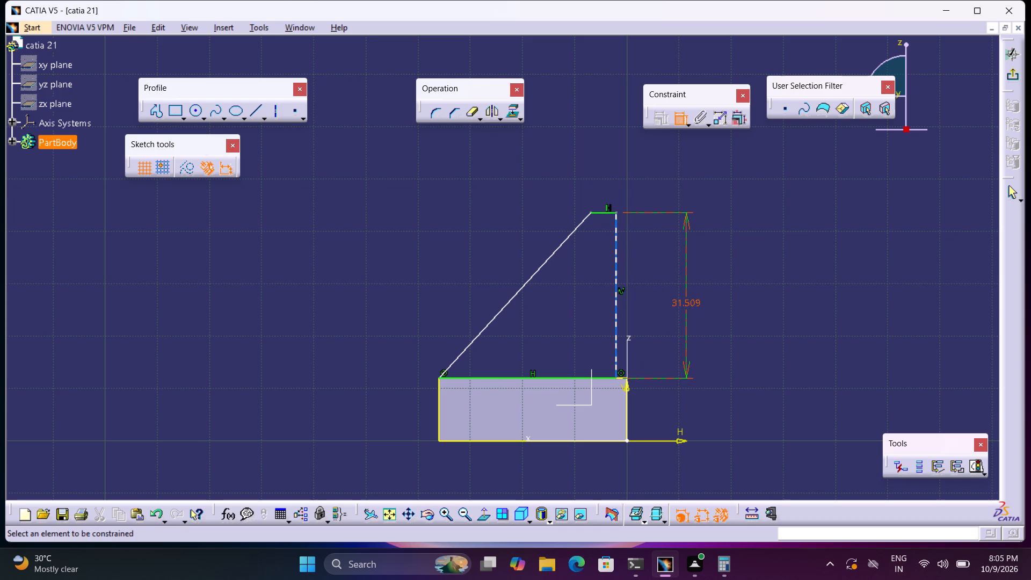
{"action": "double_click", "coordinate": [685, 302]}
{"action": "type", "text": "36"}
{"action": "key", "text": "Return"}
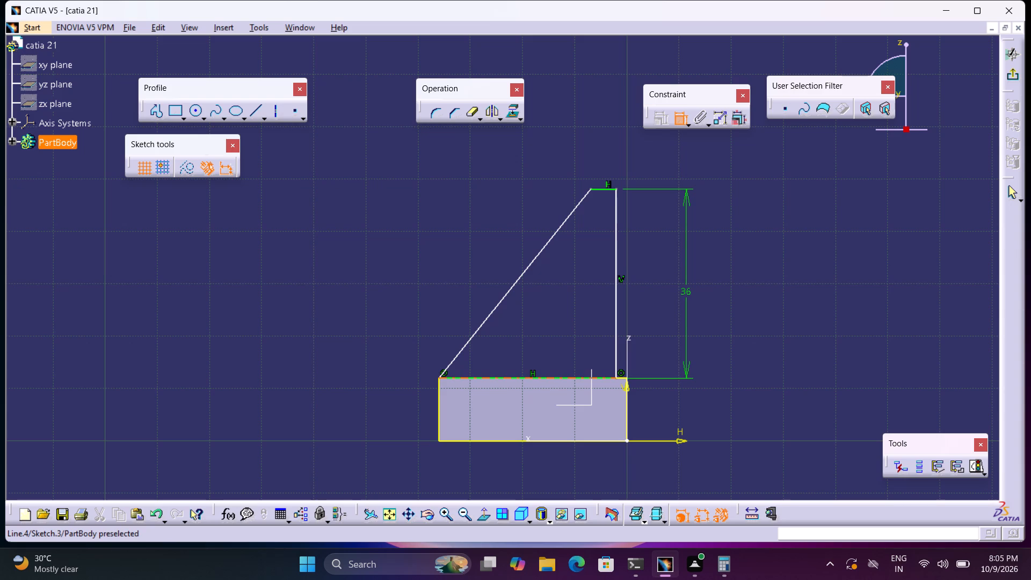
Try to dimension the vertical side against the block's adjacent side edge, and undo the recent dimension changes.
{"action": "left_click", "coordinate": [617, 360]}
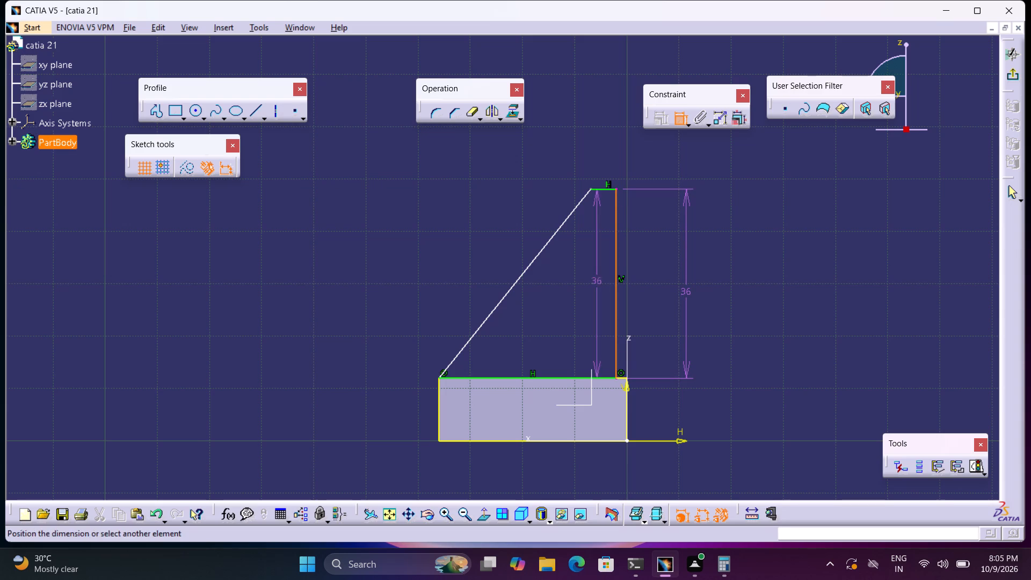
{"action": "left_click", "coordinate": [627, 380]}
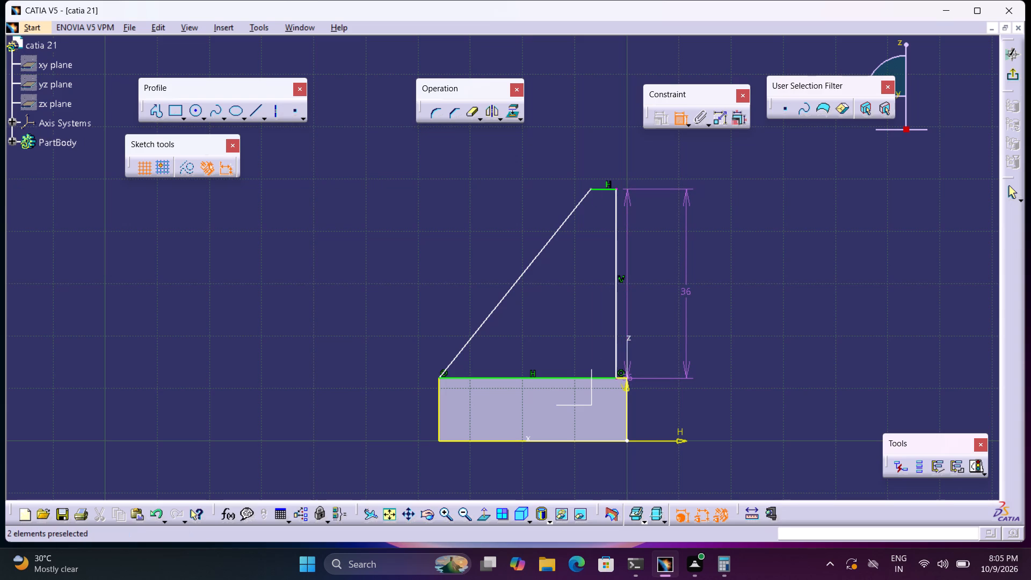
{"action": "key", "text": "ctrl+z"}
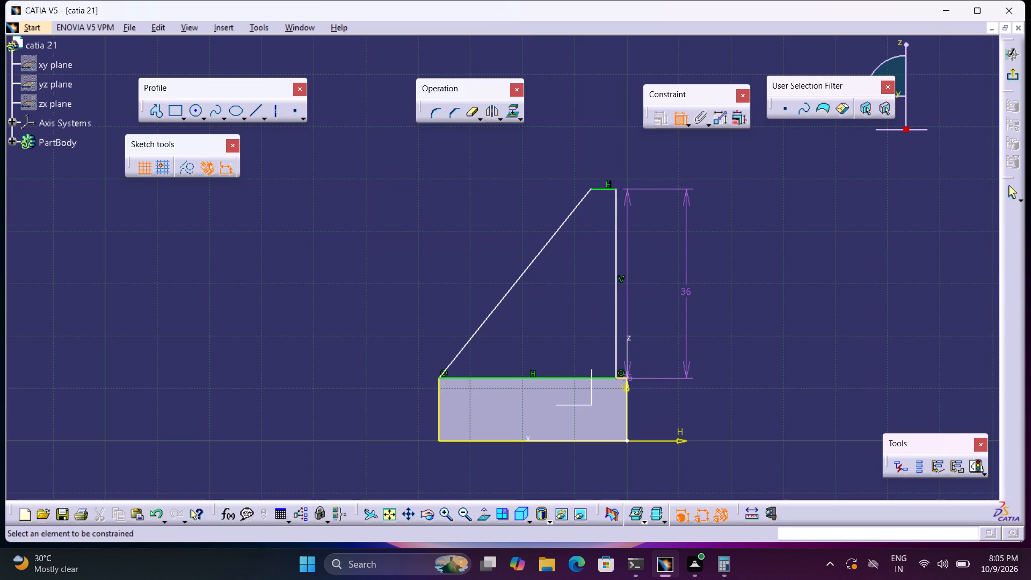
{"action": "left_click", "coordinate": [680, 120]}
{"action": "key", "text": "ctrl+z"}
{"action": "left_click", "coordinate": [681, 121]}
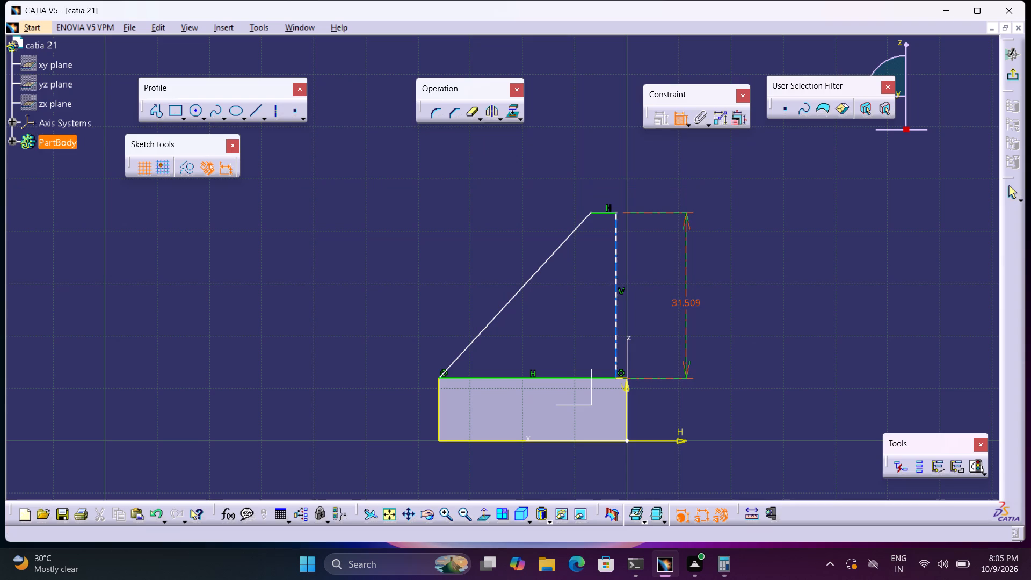
Set the vertical side's length dimension to 36 mm again.
{"action": "double_click", "coordinate": [688, 298]}
{"action": "key", "text": "3"}
{"action": "key", "text": "6"}
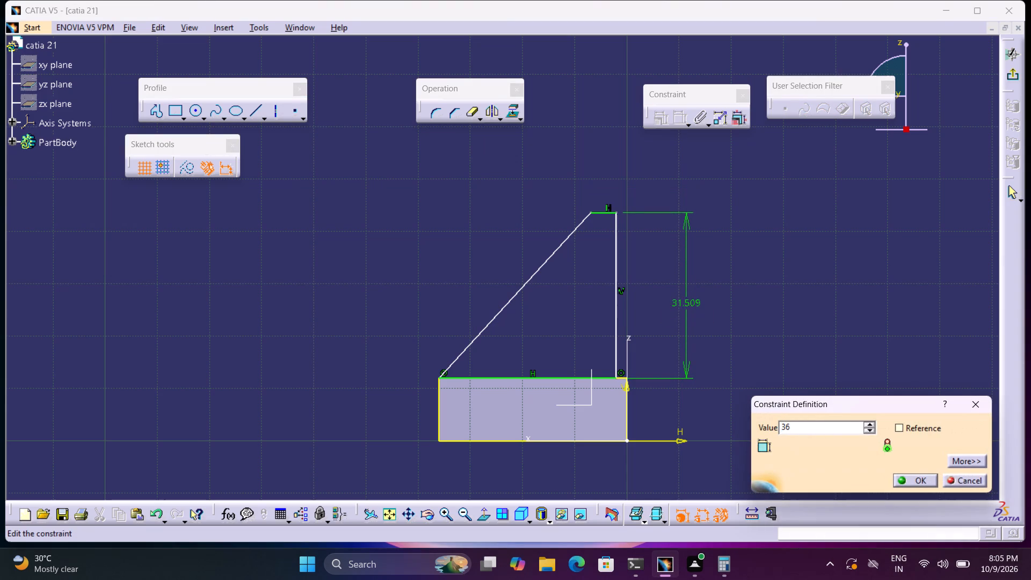
{"action": "key", "text": "Return"}
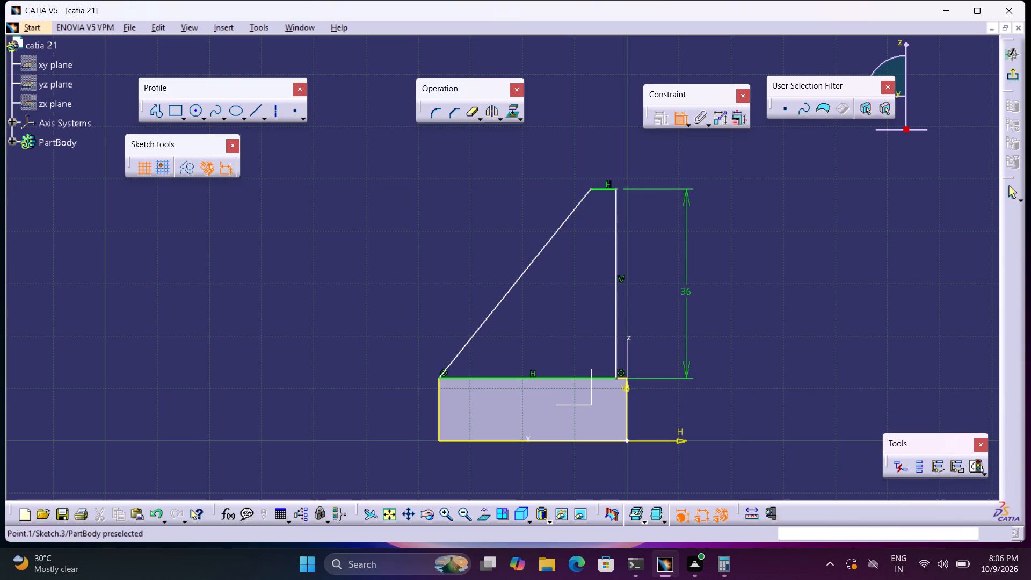
Dimension the offset between the profile's vertical side and the block's adjacent side edge, and set it to 2 mm.
{"action": "left_click", "coordinate": [627, 383]}
{"action": "left_click", "coordinate": [616, 349]}
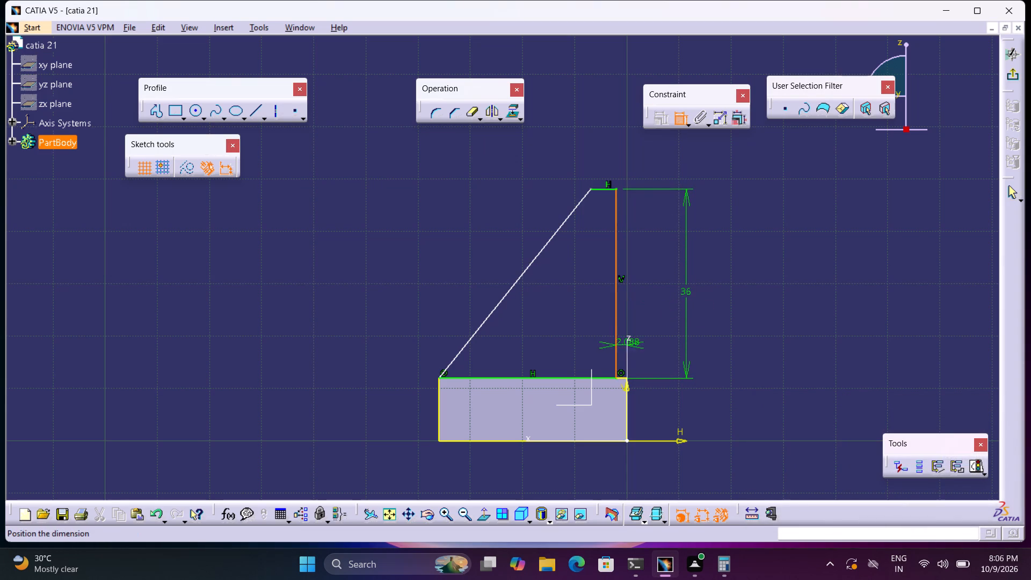
{"action": "left_click", "coordinate": [630, 330]}
{"action": "double_click", "coordinate": [636, 324]}
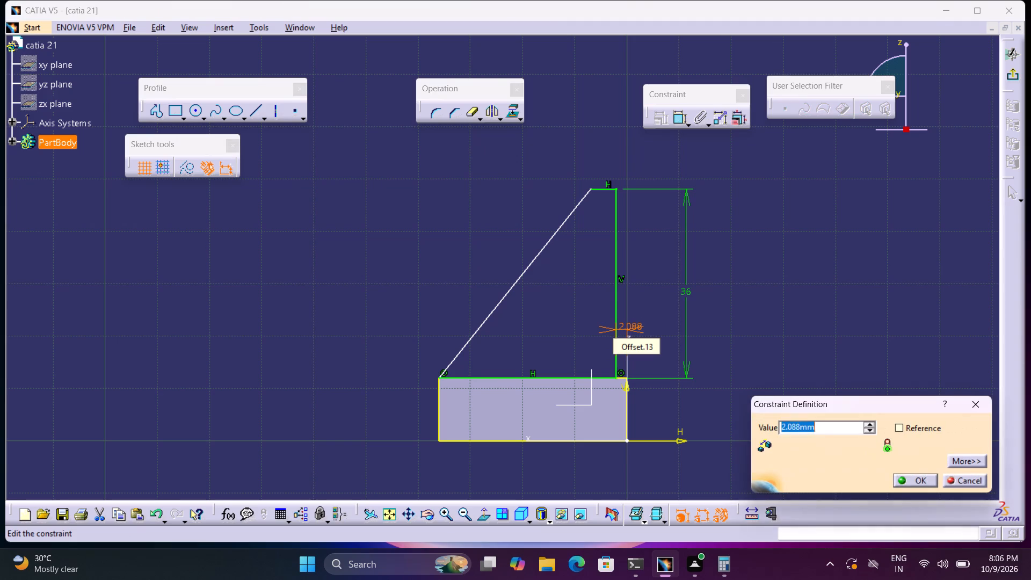
{"action": "key", "text": "2"}
{"action": "key", "text": "Return"}
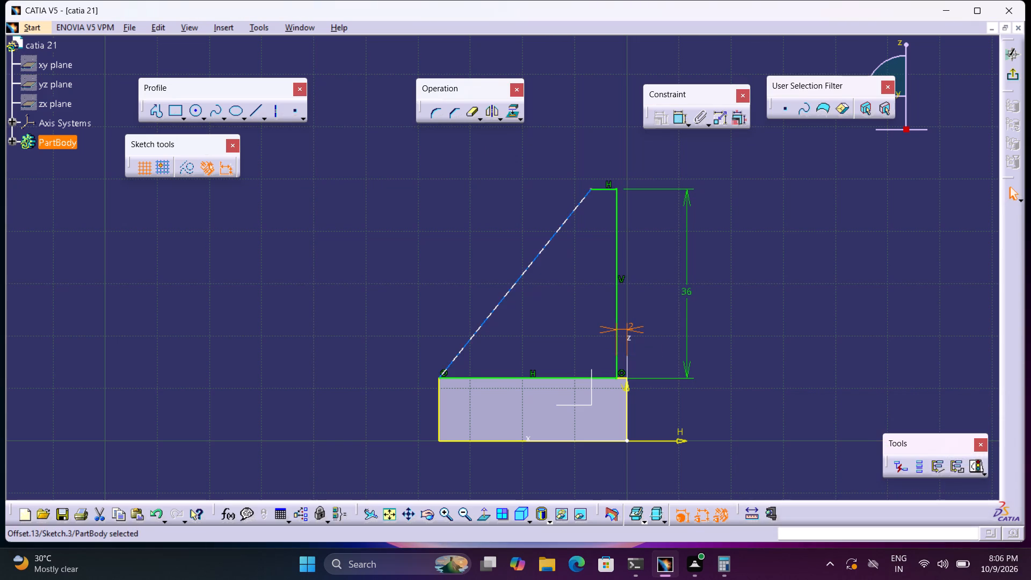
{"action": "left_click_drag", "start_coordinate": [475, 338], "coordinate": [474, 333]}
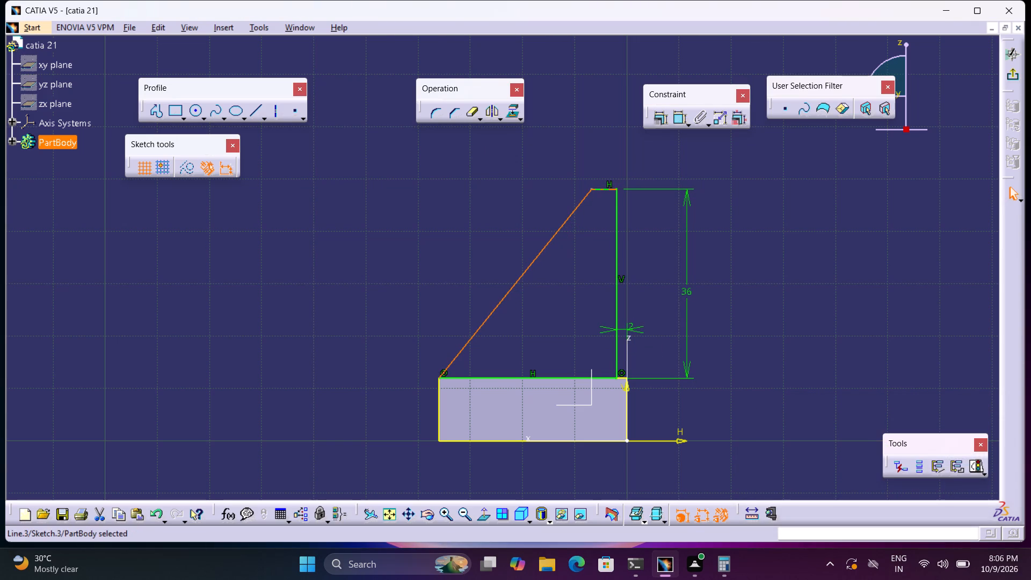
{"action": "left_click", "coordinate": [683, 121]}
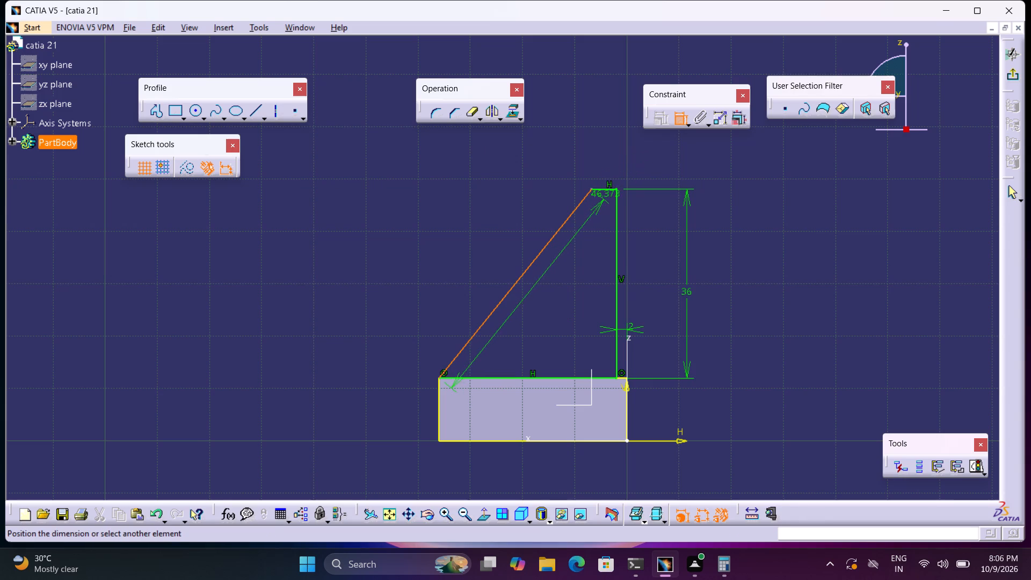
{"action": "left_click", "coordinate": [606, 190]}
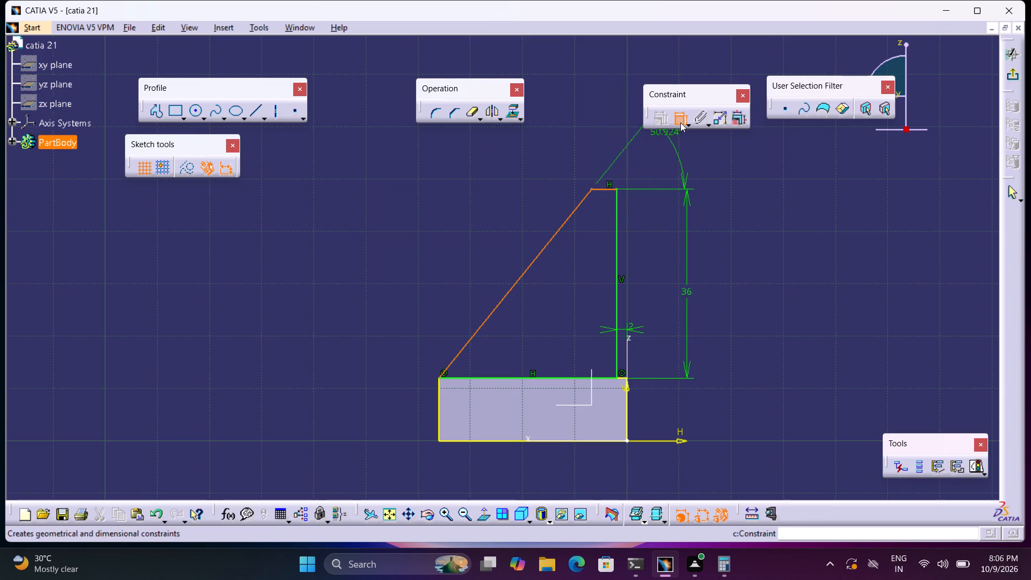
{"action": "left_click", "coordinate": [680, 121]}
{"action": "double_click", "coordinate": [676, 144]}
Dimension the profile's short top edge and set it to 8 mm.
{"action": "left_click", "coordinate": [676, 119]}
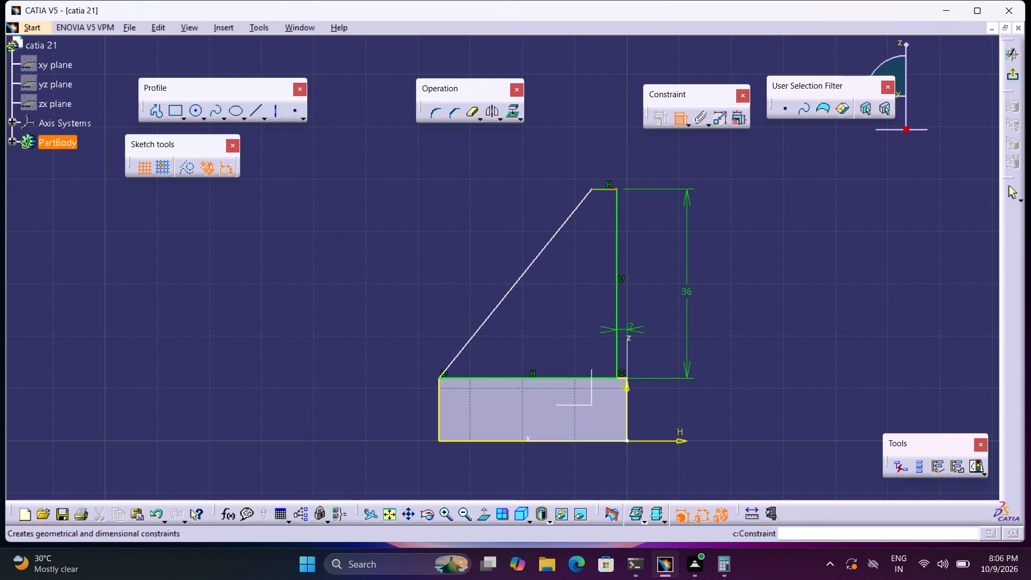
{"action": "left_click", "coordinate": [609, 190]}
{"action": "triple_click", "coordinate": [608, 164]}
{"action": "key", "text": "8"}
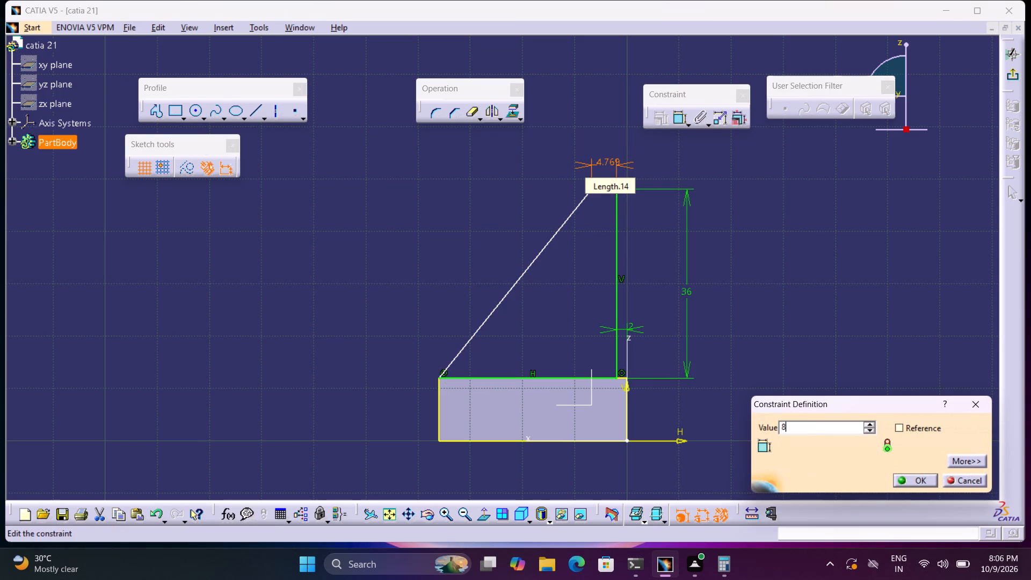
{"action": "key", "text": "Return"}
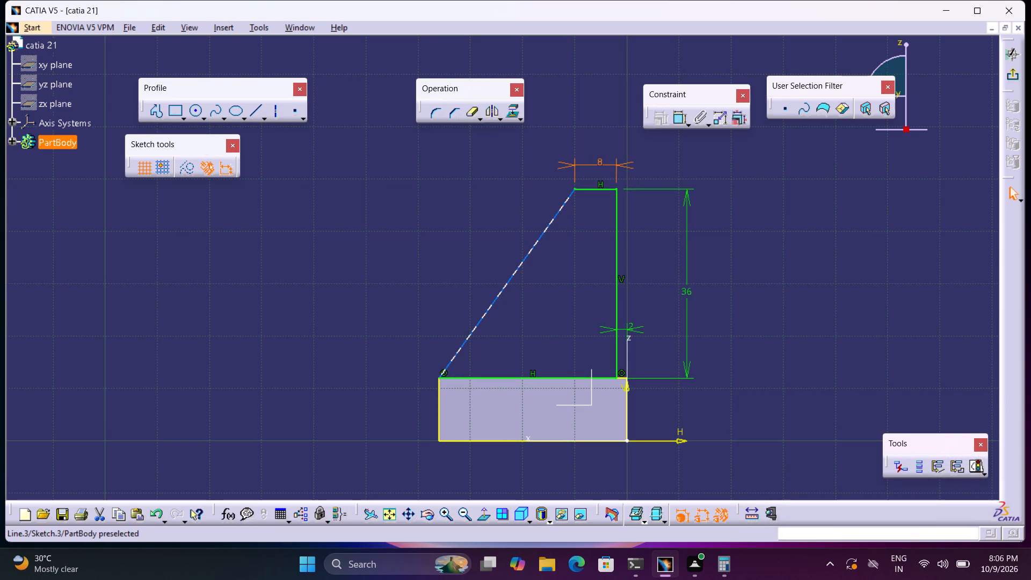
Delete the projected outline of the block's end face from the sketch.
{"action": "left_click_drag", "start_coordinate": [439, 378], "coordinate": [468, 374]}
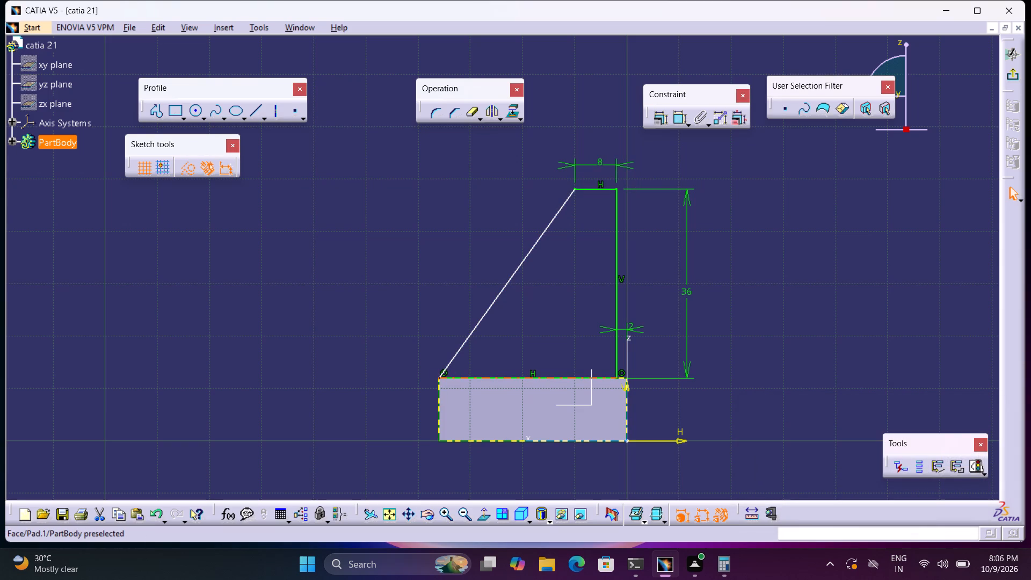
{"action": "middle_click_drag", "start_coordinate": [456, 386], "coordinate": [445, 276]}
{"action": "right_click", "coordinate": [455, 385]}
{"action": "middle_click", "coordinate": [440, 234]}
{"action": "middle_click", "coordinate": [439, 228]}
{"action": "middle_click_drag", "start_coordinate": [591, 441], "coordinate": [582, 43]}
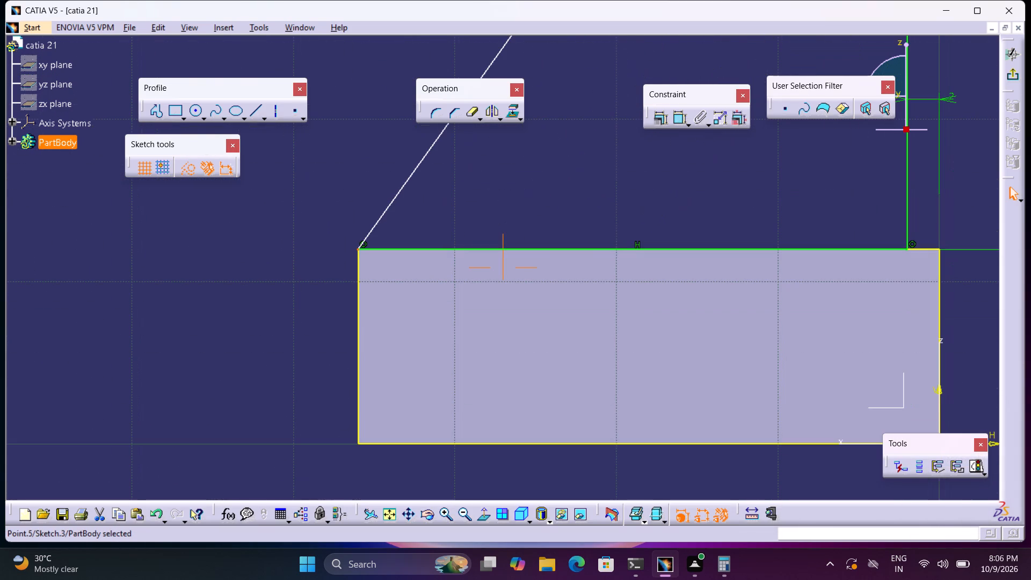
{"action": "double_click", "coordinate": [346, 250]}
{"action": "left_click", "coordinate": [357, 255]}
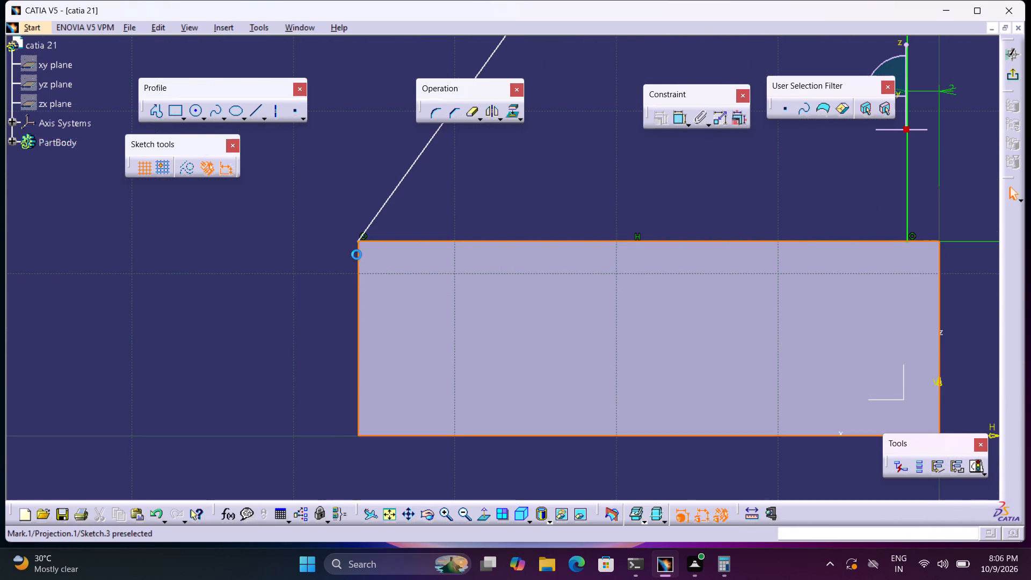
{"action": "key", "text": "Delete"}
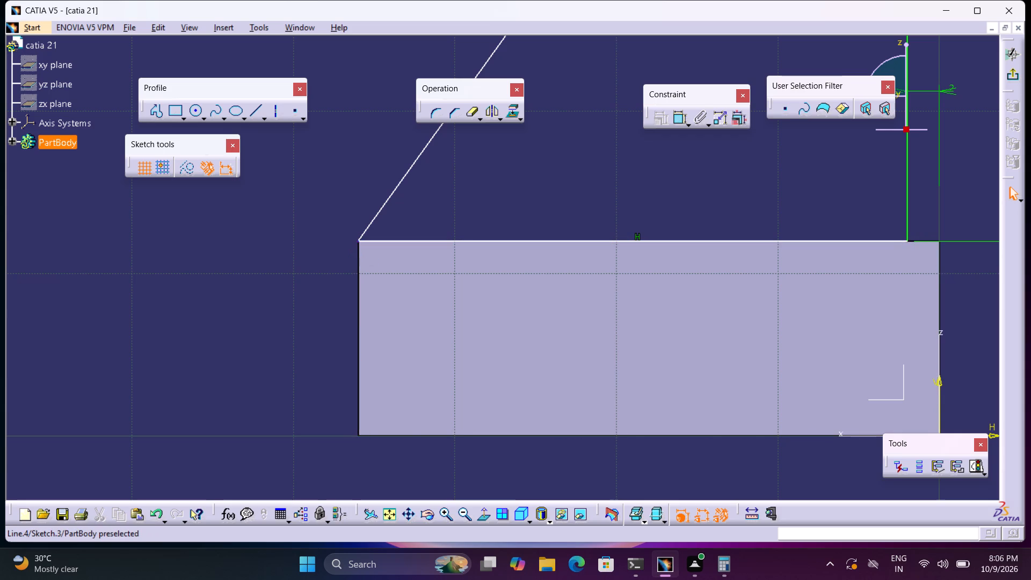
Move the sloped line's lower endpoint inward along the block's top edge, away from the block's corner.
{"action": "left_click_drag", "start_coordinate": [358, 240], "coordinate": [373, 240]}
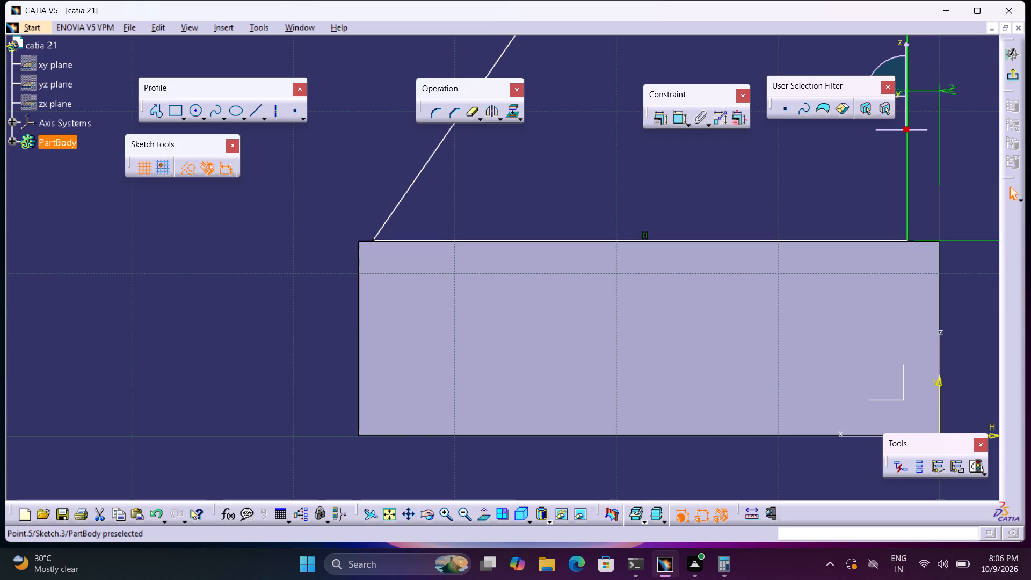
{"action": "left_click_drag", "start_coordinate": [373, 240], "coordinate": [403, 241]}
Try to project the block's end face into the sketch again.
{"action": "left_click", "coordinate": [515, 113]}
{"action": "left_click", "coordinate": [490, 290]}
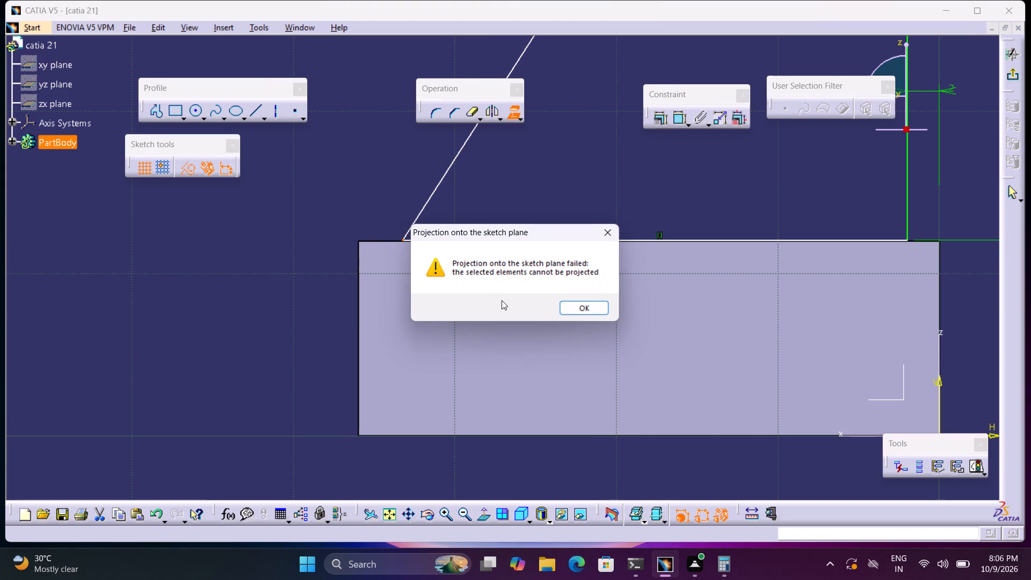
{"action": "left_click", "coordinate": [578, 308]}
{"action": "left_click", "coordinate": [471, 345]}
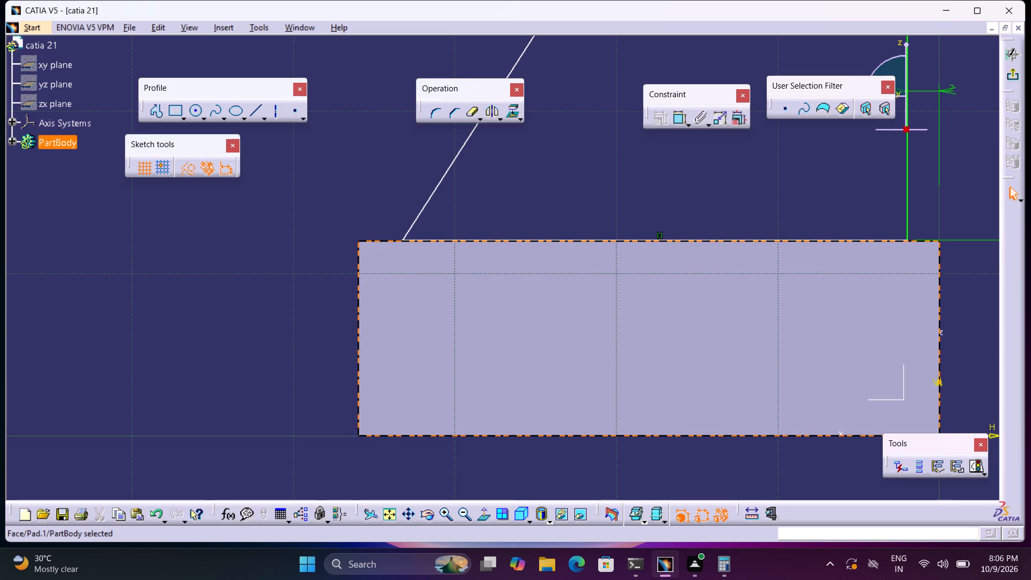
Move the sloped line so that the profile's base sits slightly above the block's top edge.
{"action": "left_click_drag", "start_coordinate": [419, 216], "coordinate": [423, 202]}
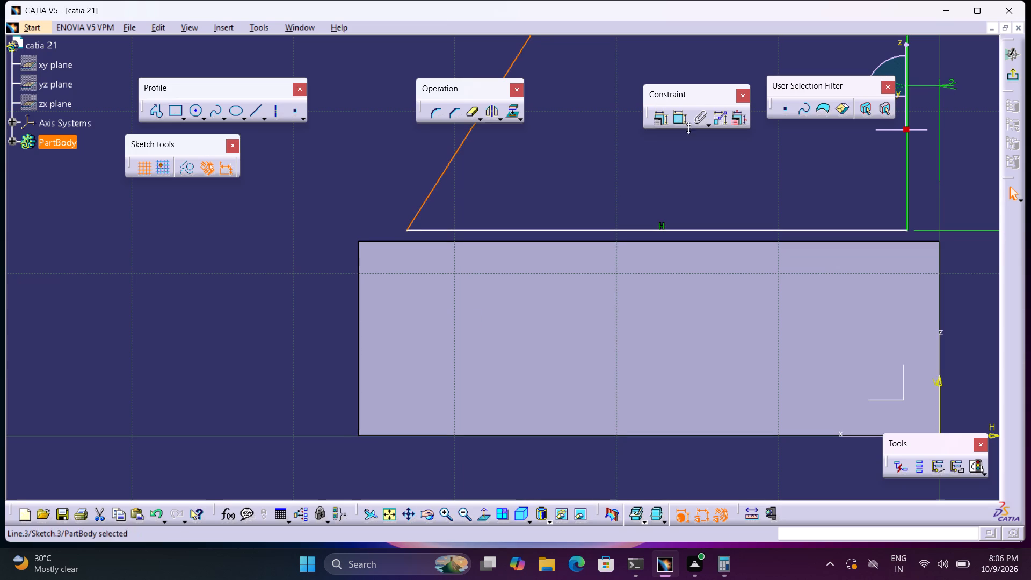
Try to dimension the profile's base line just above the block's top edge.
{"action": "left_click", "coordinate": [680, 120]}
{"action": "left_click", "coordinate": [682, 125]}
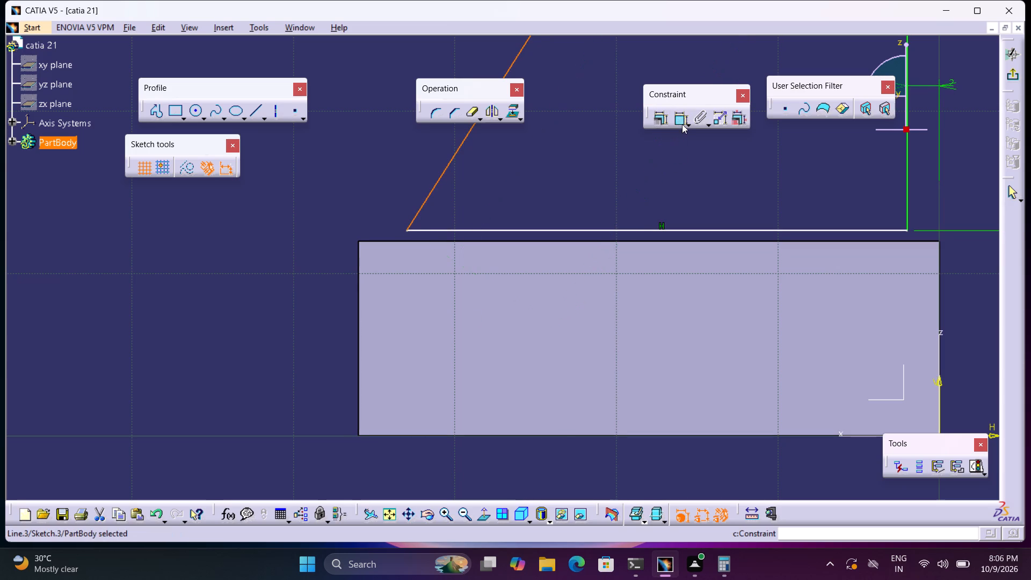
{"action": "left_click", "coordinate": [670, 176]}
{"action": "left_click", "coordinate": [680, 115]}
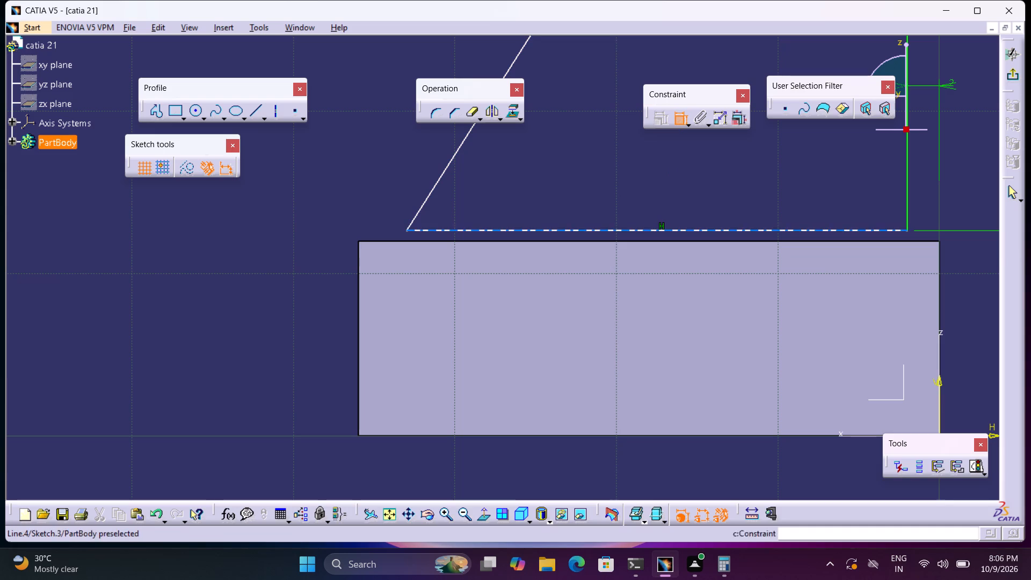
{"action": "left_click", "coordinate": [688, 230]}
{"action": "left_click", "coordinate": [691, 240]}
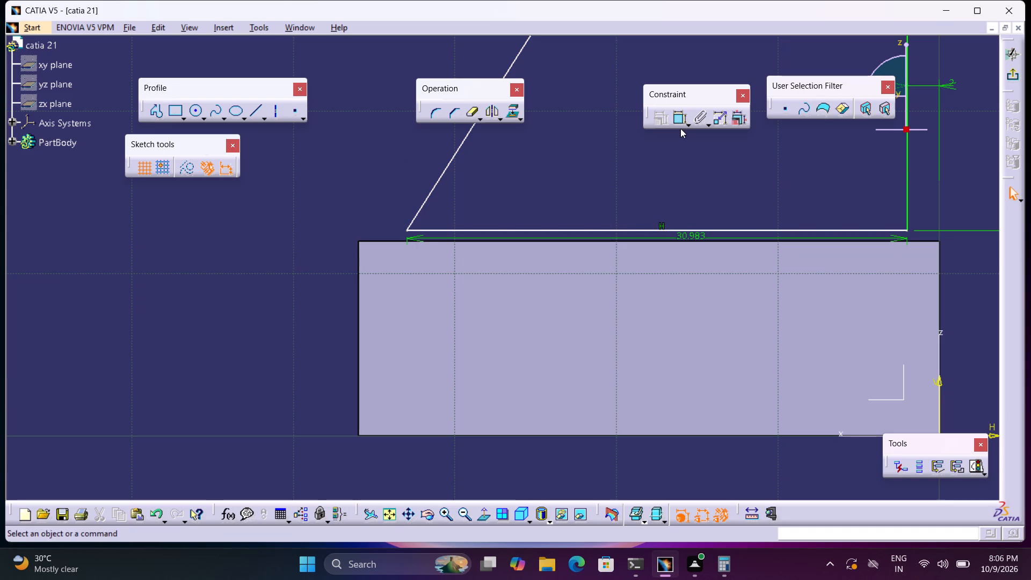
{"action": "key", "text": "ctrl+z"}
Constrain the profile's base line to be coincident with the block's top edge.
{"action": "left_click", "coordinate": [680, 124]}
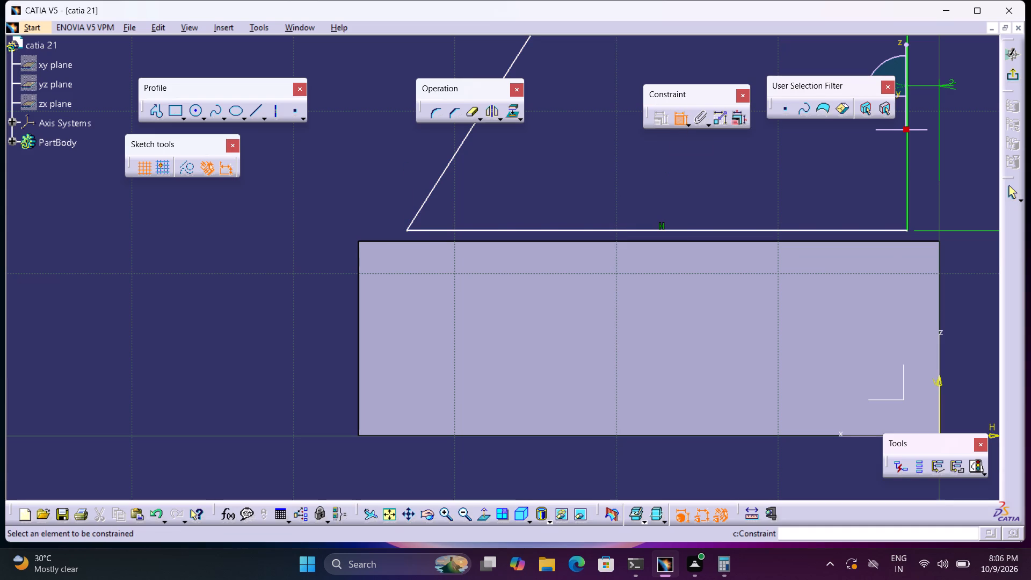
{"action": "left_click", "coordinate": [710, 230]}
{"action": "left_click", "coordinate": [710, 243]}
{"action": "right_click", "coordinate": [710, 243]}
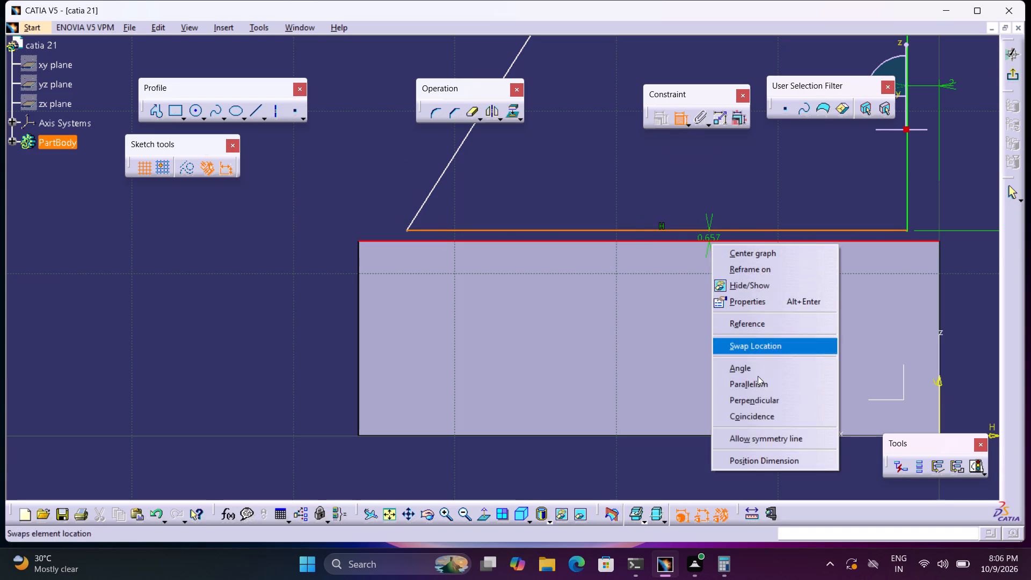
{"action": "left_click", "coordinate": [754, 421]}
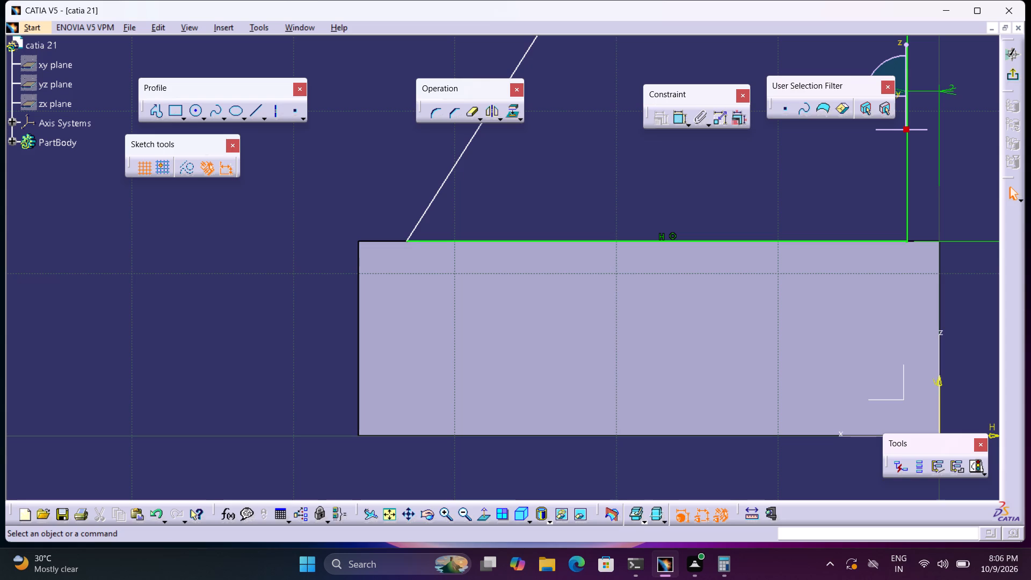
Dimension the offset between the sloped line's lower endpoint and the block's near vertical edge, and set it to 2 mm.
{"action": "left_click", "coordinate": [678, 117]}
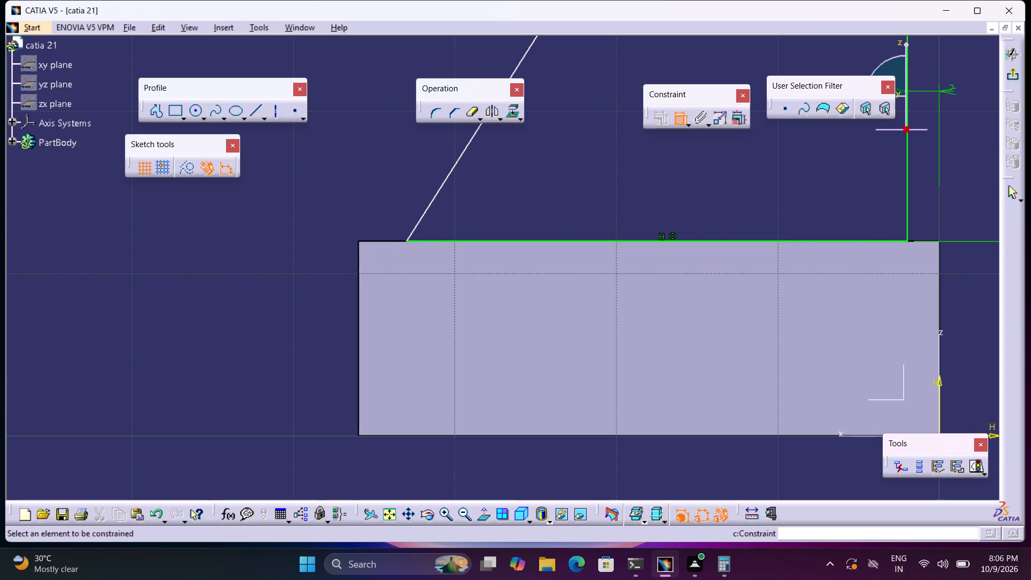
{"action": "left_click", "coordinate": [406, 239]}
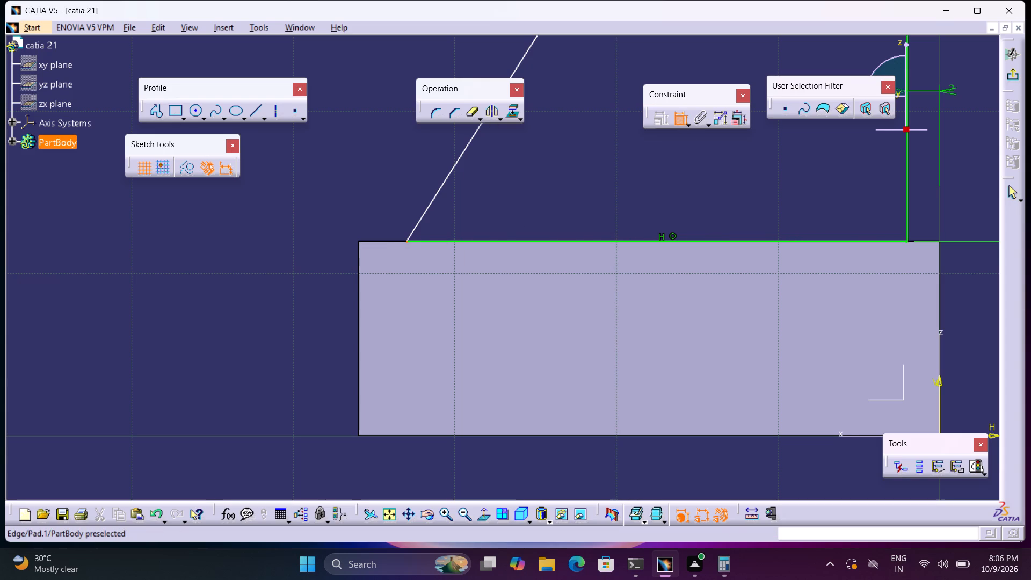
{"action": "left_click", "coordinate": [359, 249]}
{"action": "left_click", "coordinate": [371, 214]}
{"action": "double_click", "coordinate": [376, 213]}
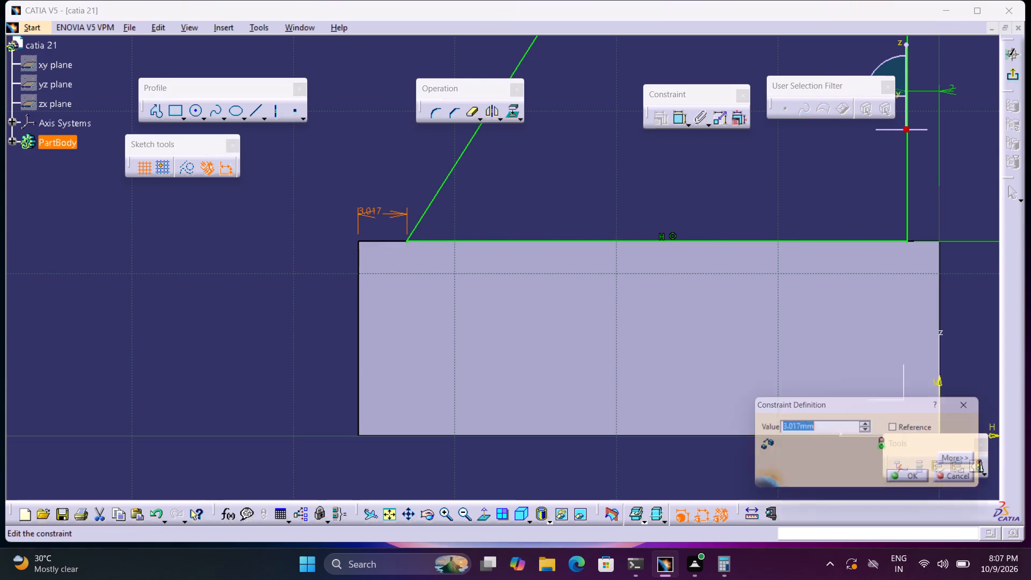
{"action": "key", "text": "2"}
{"action": "key", "text": "Return"}
{"action": "left_click", "coordinate": [542, 196]}
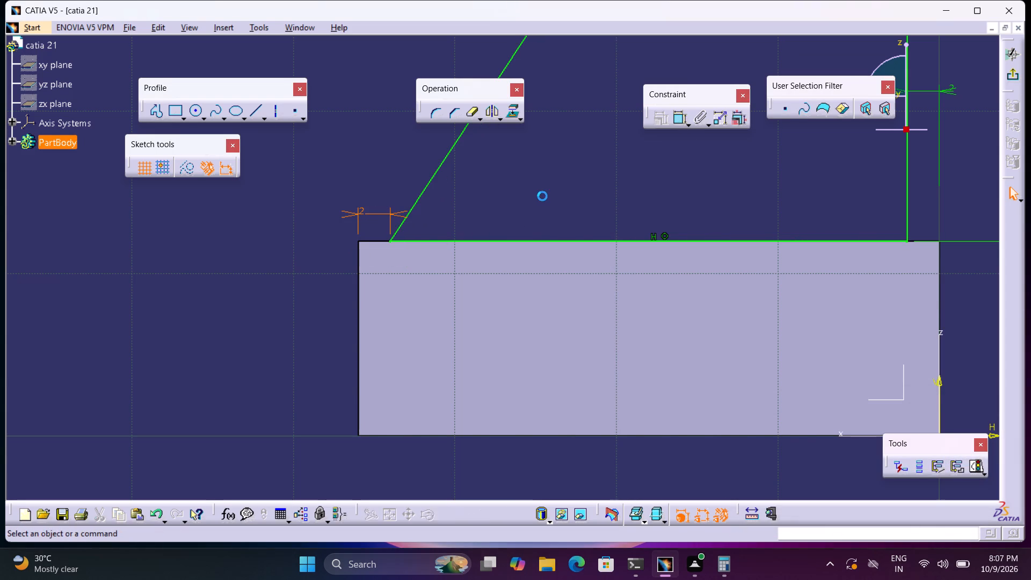
{"action": "left_click_drag", "start_coordinate": [541, 198], "coordinate": [538, 202]}
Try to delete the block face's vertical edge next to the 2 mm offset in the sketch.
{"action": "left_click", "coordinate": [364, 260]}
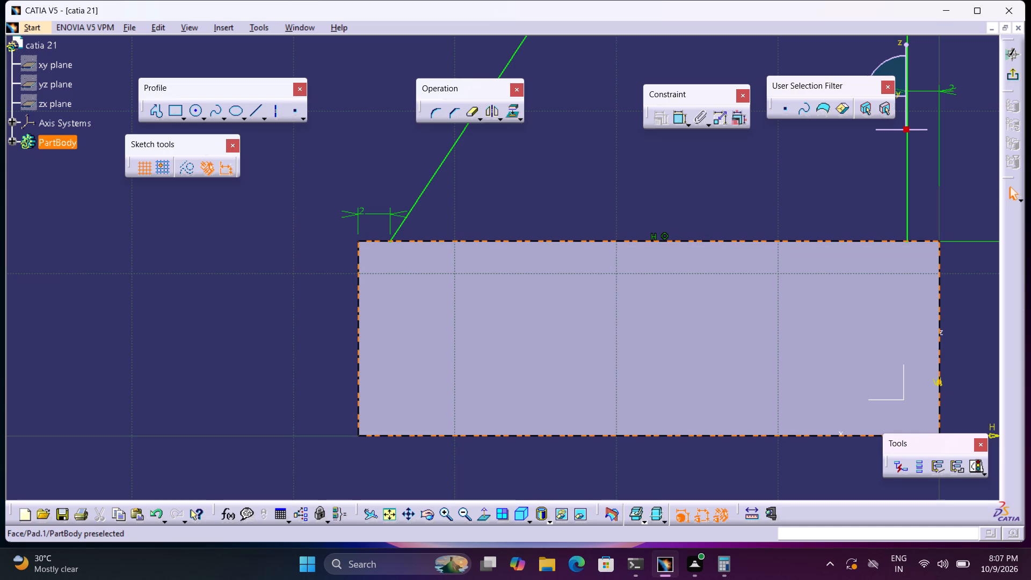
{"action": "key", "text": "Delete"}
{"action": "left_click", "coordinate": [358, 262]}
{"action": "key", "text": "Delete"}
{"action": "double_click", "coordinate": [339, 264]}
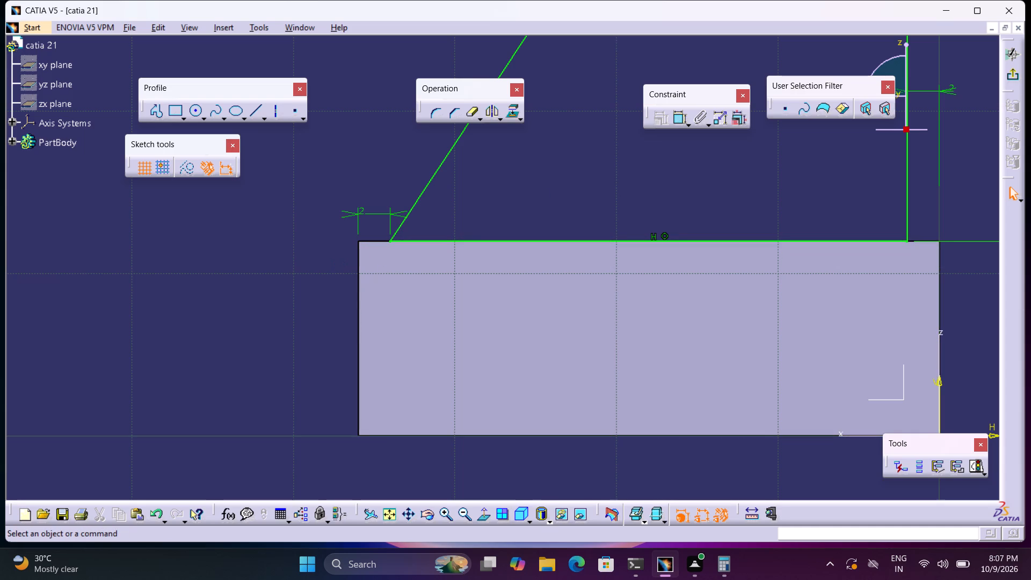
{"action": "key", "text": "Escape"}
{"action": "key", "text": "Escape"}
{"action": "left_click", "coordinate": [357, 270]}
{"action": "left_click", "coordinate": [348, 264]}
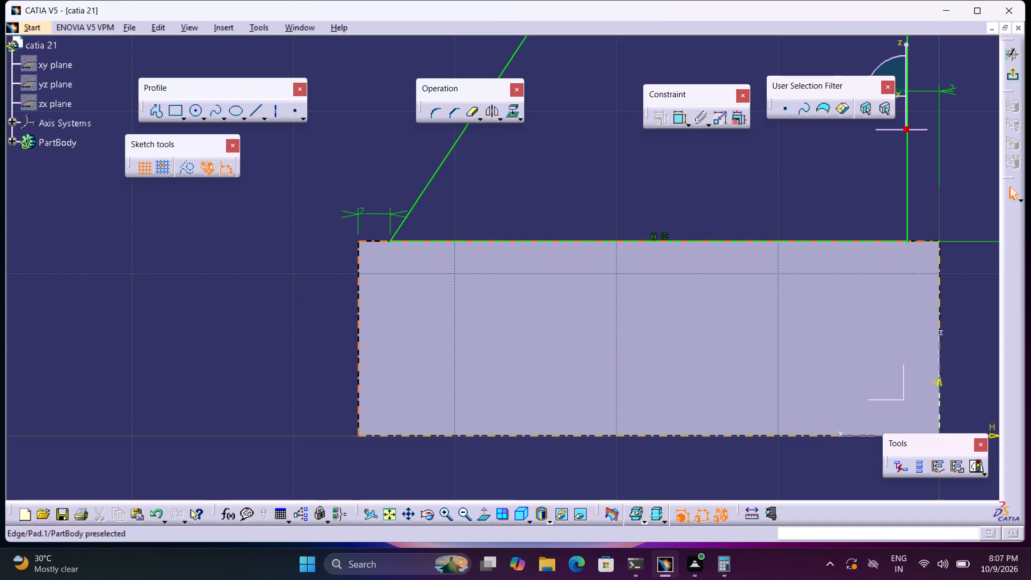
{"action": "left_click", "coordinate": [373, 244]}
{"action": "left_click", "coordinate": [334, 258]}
Exit the sketch and pad the sloped profile 100 mm in the reversed direction, over the block.
{"action": "middle_click_drag", "start_coordinate": [422, 271], "coordinate": [435, 348]}
{"action": "right_click", "coordinate": [422, 272]}
{"action": "middle_click_drag", "start_coordinate": [604, 215], "coordinate": [586, 357]}
{"action": "right_click", "coordinate": [586, 357]}
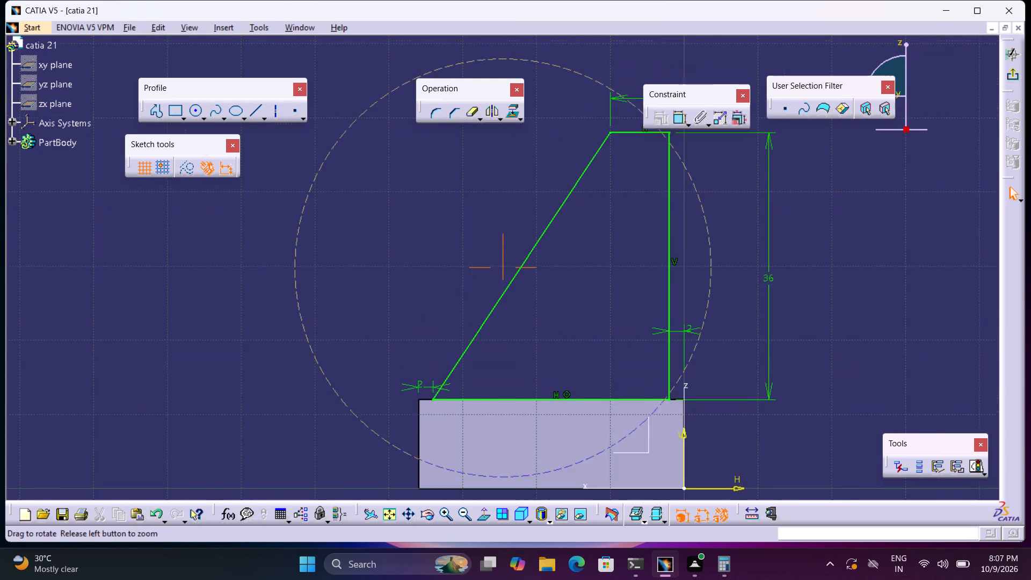
{"action": "middle_click_drag", "start_coordinate": [586, 357], "coordinate": [592, 399]}
{"action": "left_click", "coordinate": [1018, 76]}
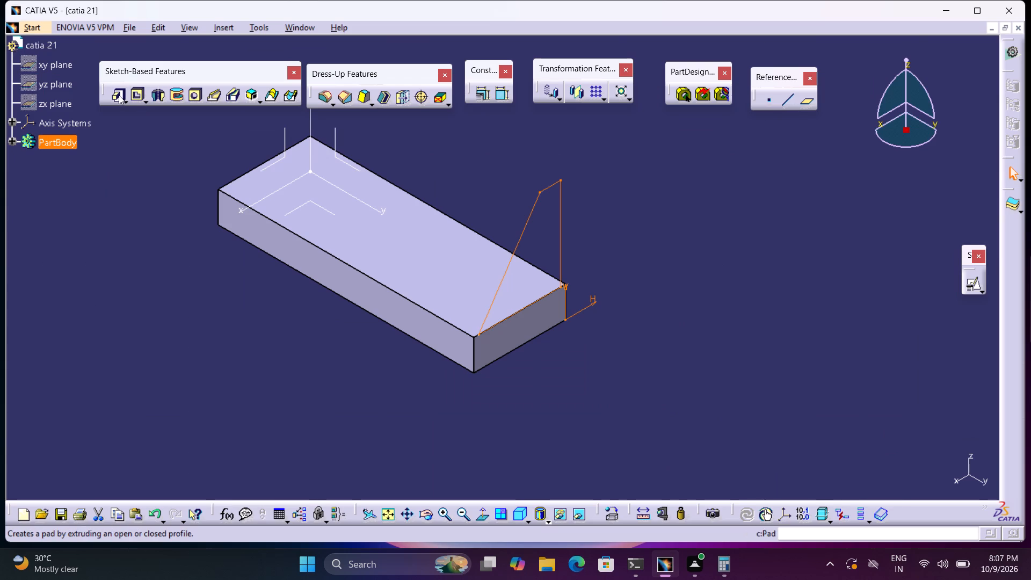
{"action": "left_click", "coordinate": [119, 95]}
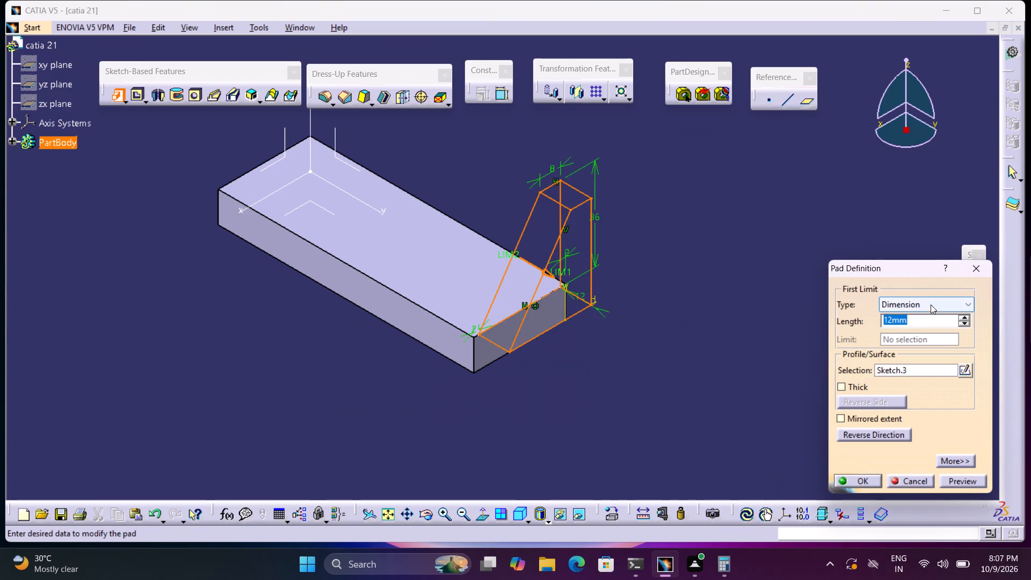
{"action": "left_click", "coordinate": [877, 430]}
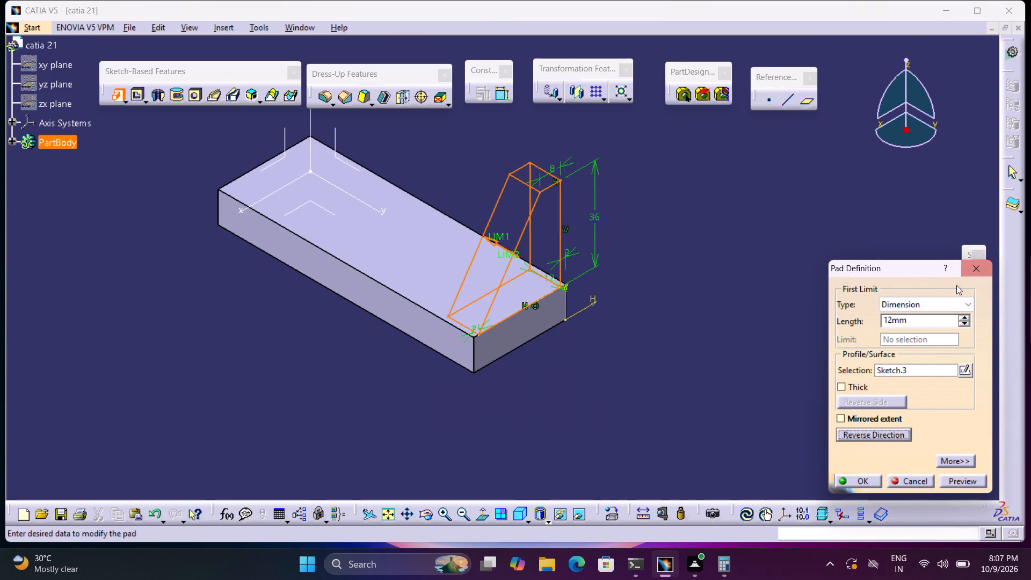
{"action": "left_click", "coordinate": [952, 301]}
{"action": "left_click", "coordinate": [914, 306]}
{"action": "left_click_drag", "start_coordinate": [917, 316], "coordinate": [731, 353]}
{"action": "key", "text": "1"}
{"action": "type", "text": "00"}
{"action": "key", "text": "Return"}
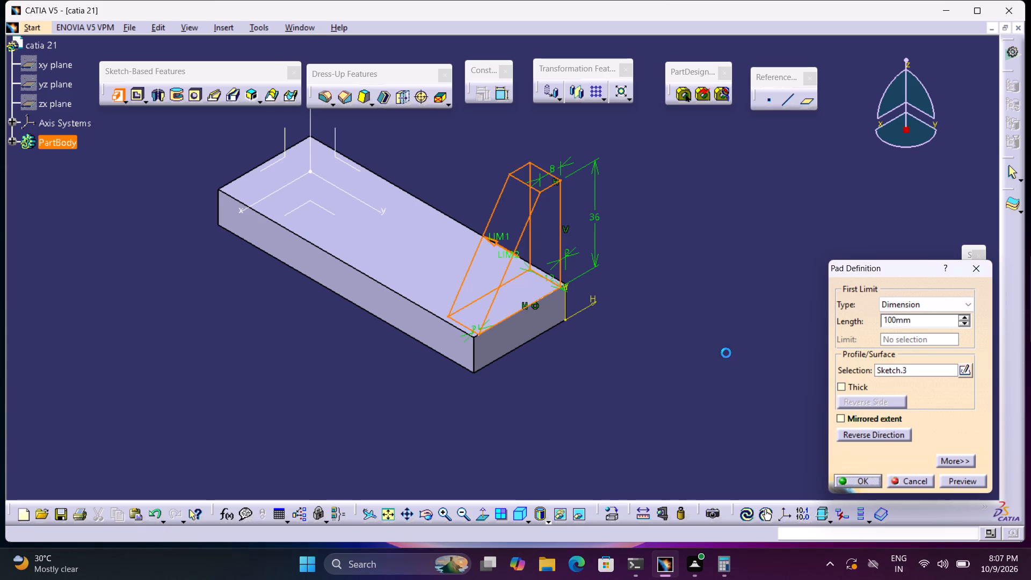
{"action": "left_click", "coordinate": [722, 349]}
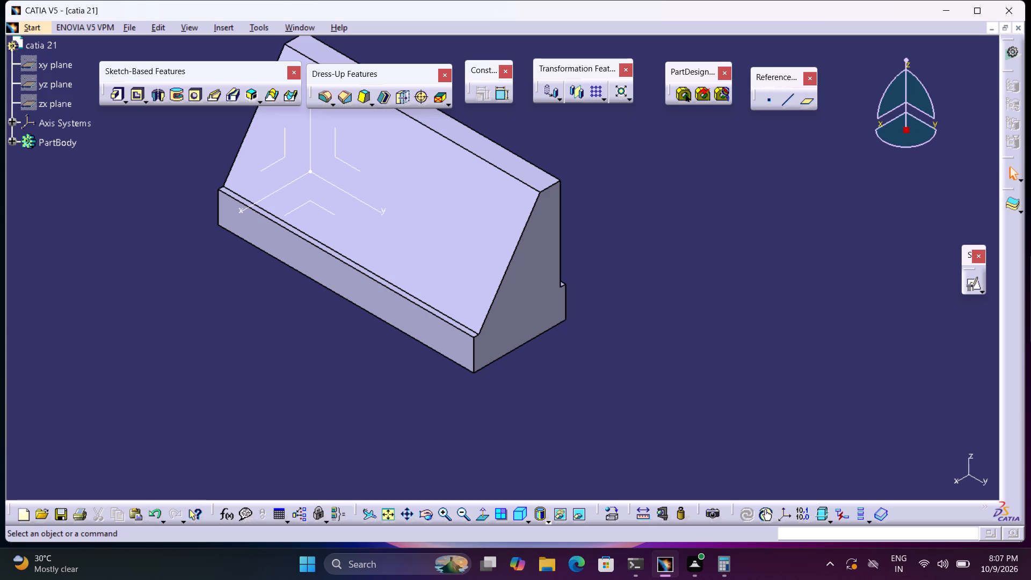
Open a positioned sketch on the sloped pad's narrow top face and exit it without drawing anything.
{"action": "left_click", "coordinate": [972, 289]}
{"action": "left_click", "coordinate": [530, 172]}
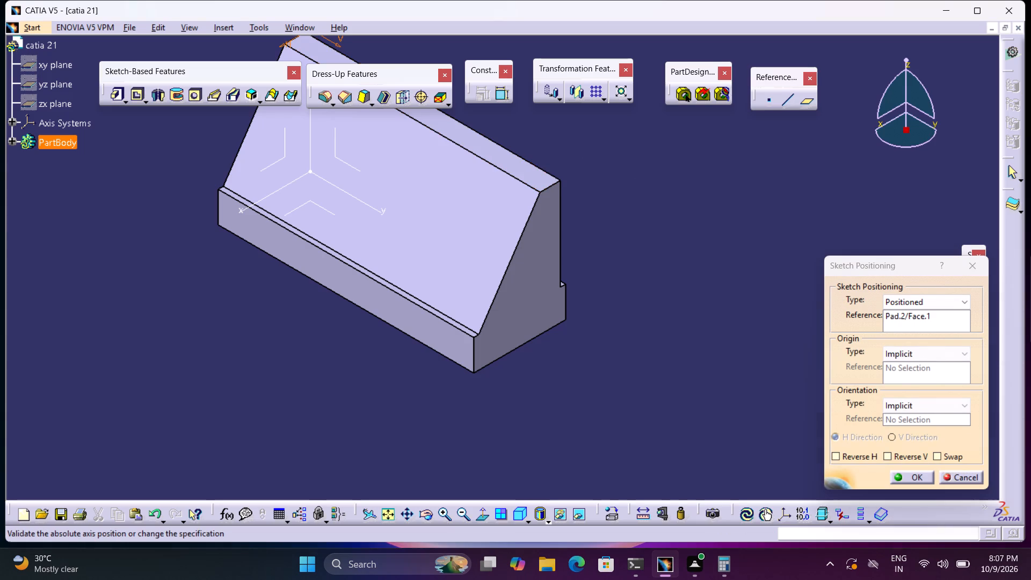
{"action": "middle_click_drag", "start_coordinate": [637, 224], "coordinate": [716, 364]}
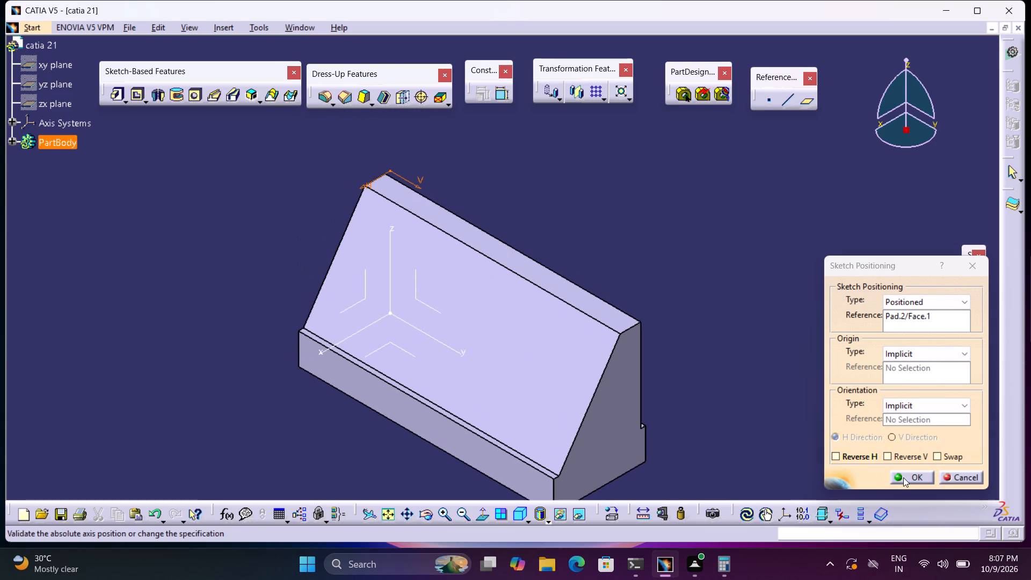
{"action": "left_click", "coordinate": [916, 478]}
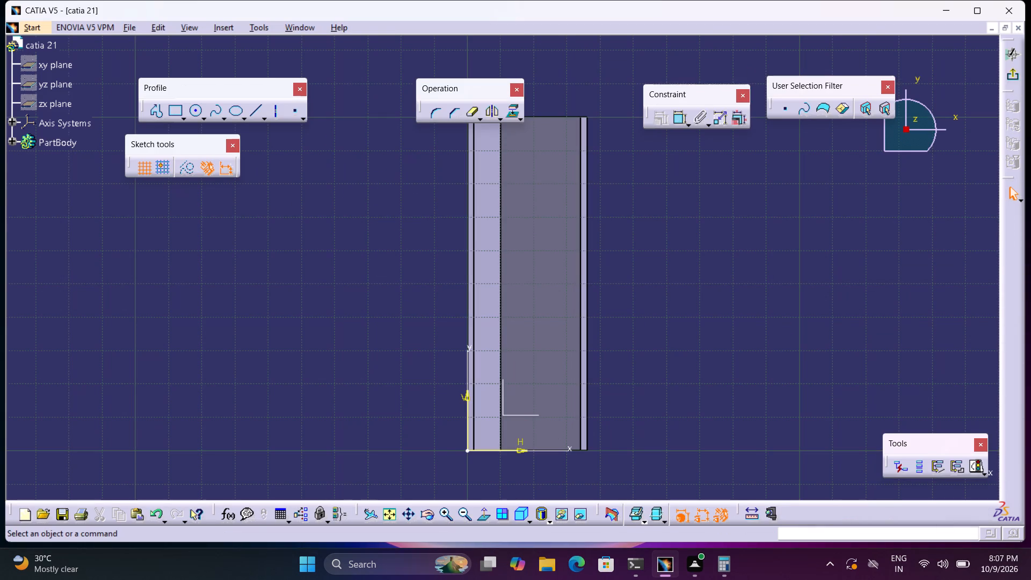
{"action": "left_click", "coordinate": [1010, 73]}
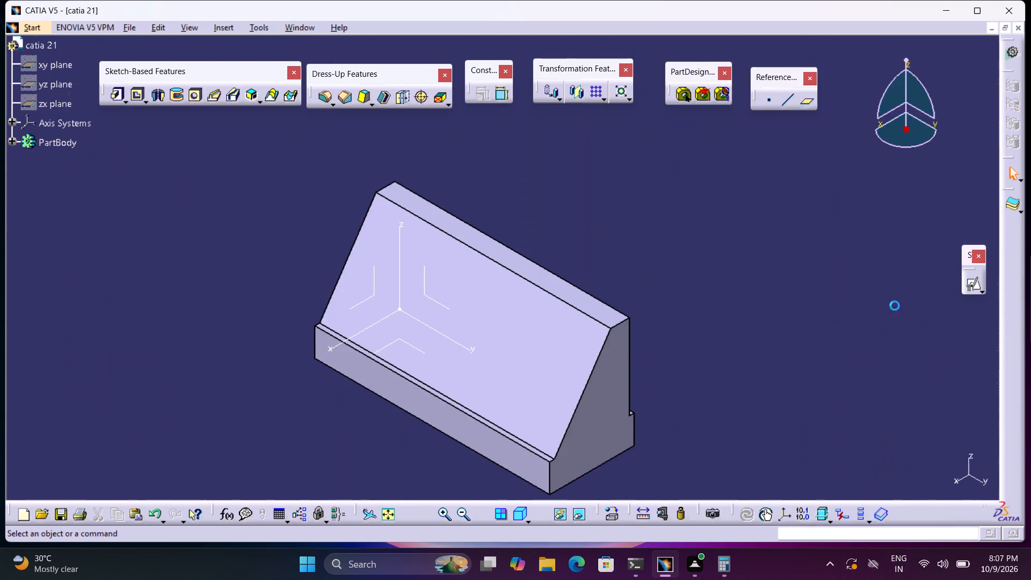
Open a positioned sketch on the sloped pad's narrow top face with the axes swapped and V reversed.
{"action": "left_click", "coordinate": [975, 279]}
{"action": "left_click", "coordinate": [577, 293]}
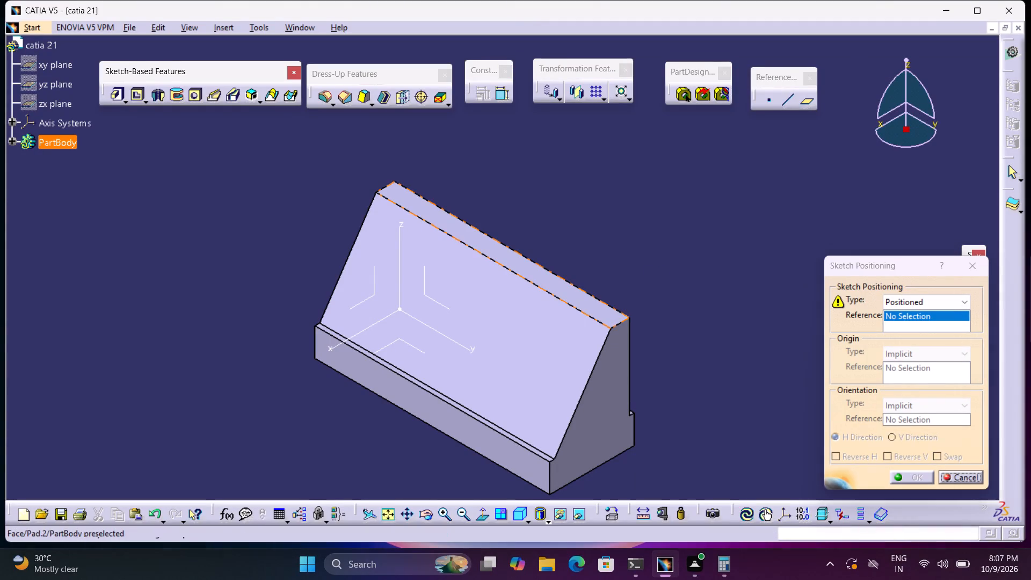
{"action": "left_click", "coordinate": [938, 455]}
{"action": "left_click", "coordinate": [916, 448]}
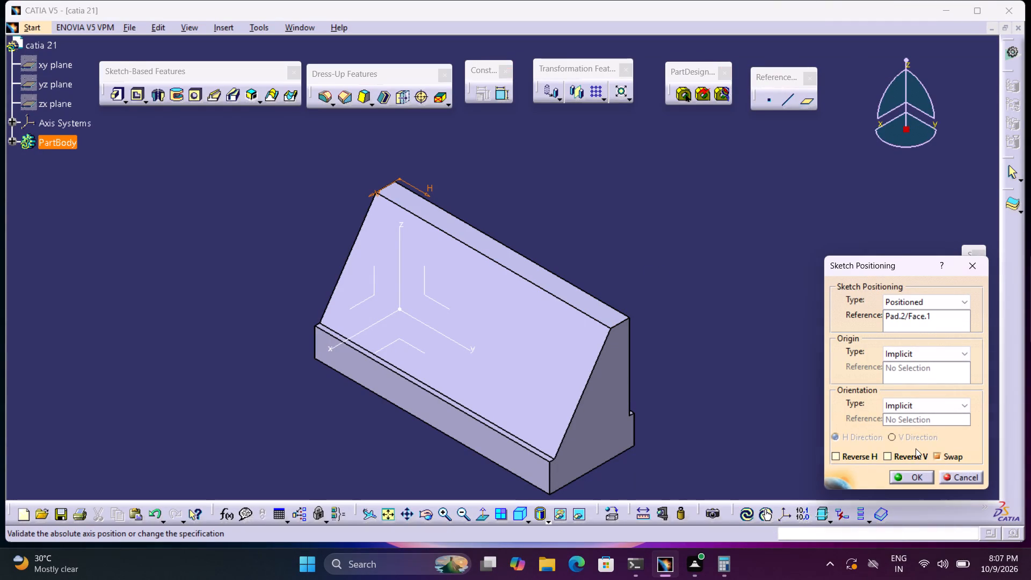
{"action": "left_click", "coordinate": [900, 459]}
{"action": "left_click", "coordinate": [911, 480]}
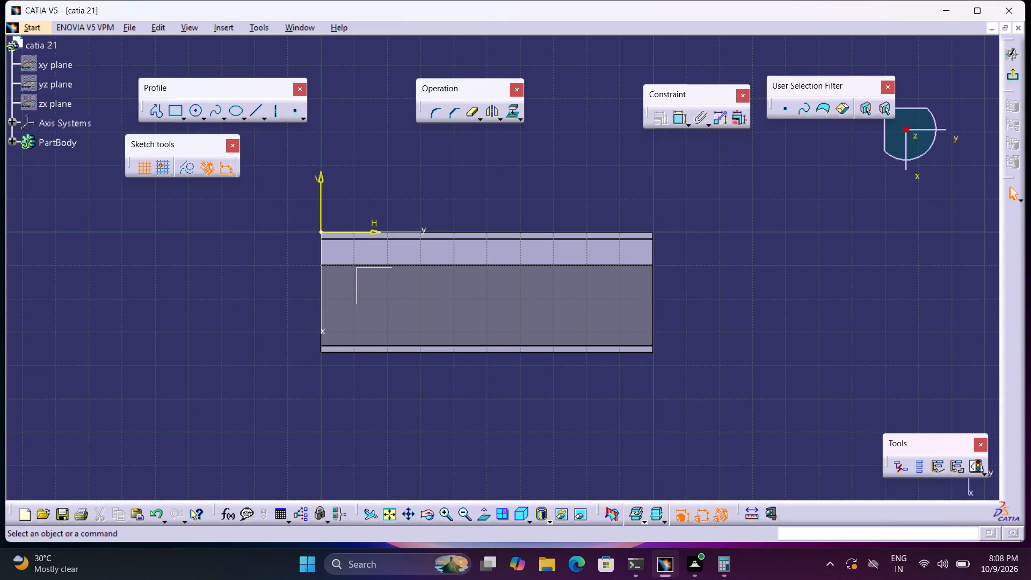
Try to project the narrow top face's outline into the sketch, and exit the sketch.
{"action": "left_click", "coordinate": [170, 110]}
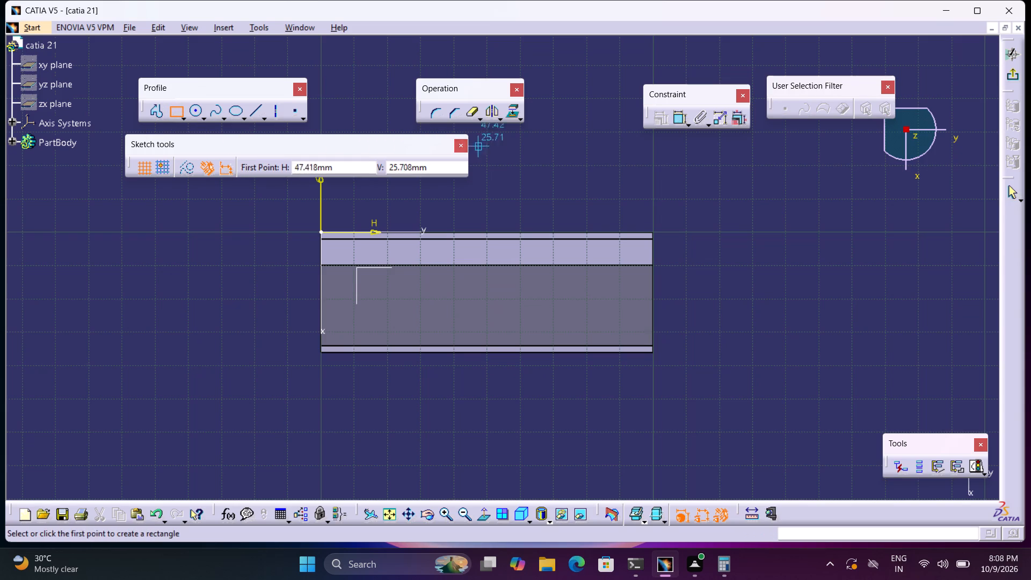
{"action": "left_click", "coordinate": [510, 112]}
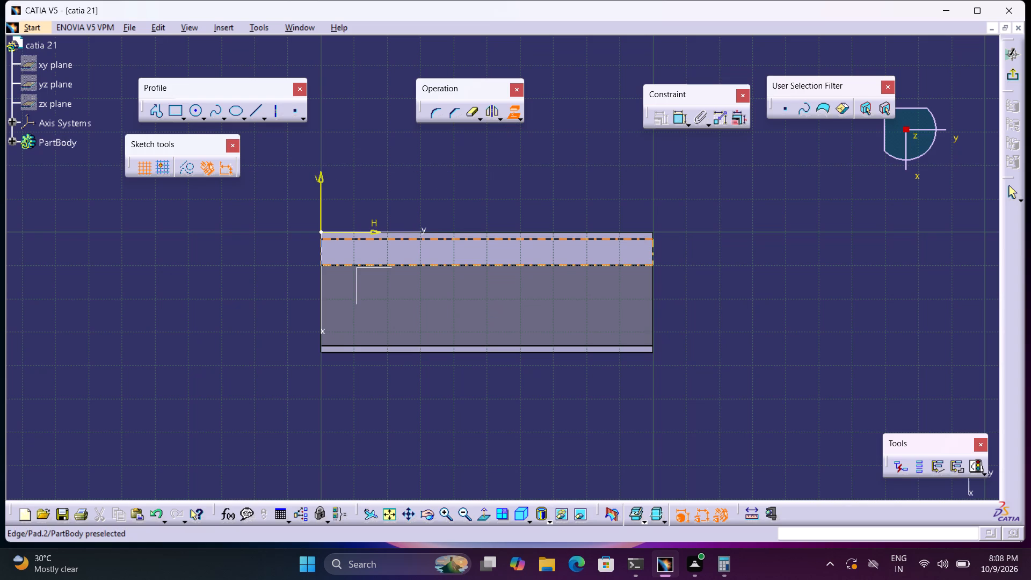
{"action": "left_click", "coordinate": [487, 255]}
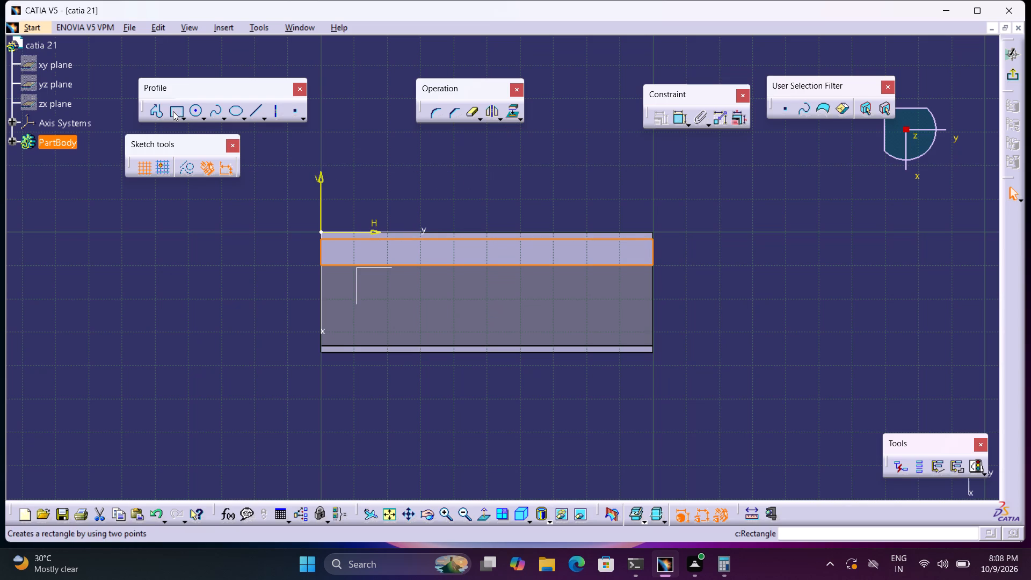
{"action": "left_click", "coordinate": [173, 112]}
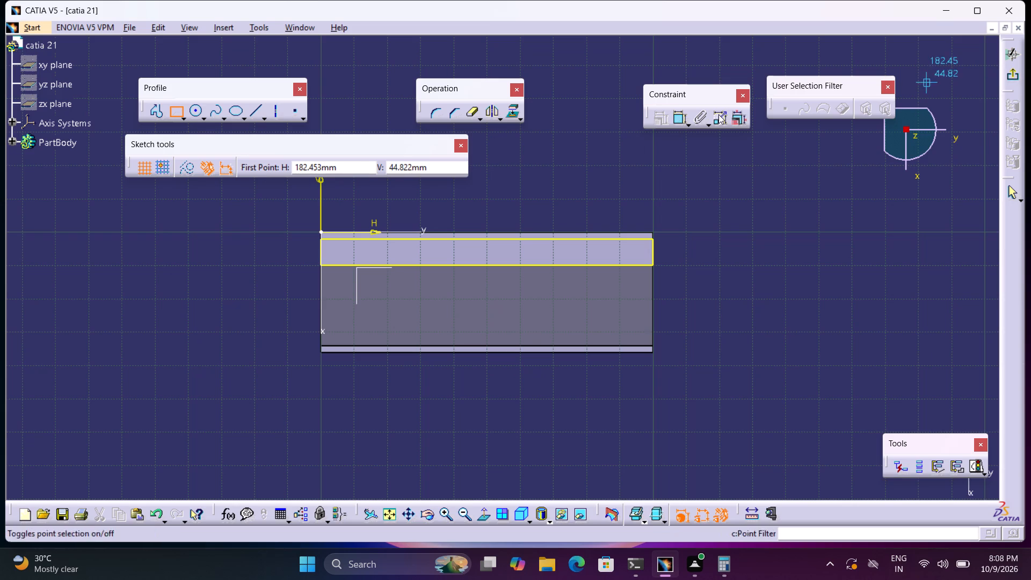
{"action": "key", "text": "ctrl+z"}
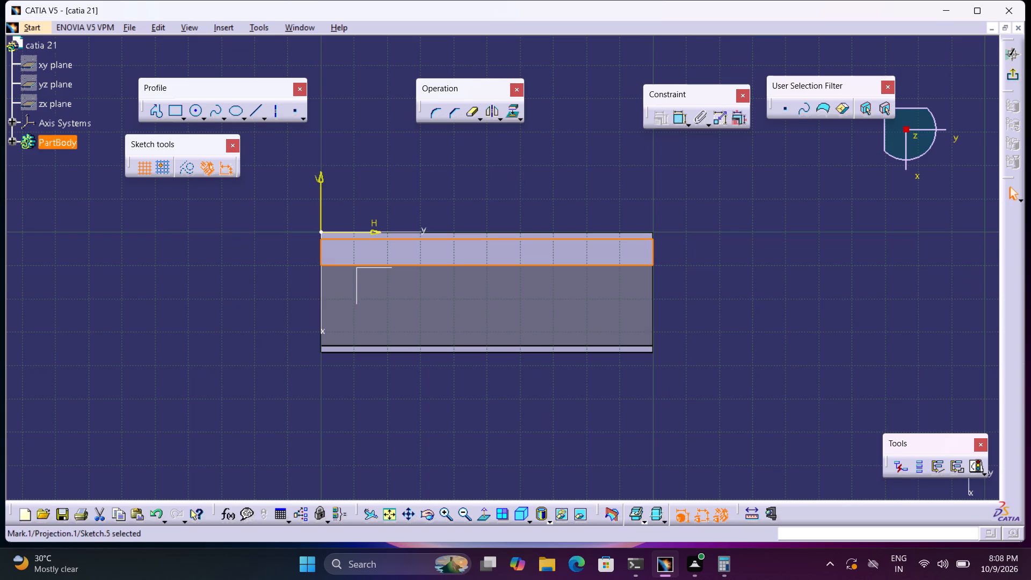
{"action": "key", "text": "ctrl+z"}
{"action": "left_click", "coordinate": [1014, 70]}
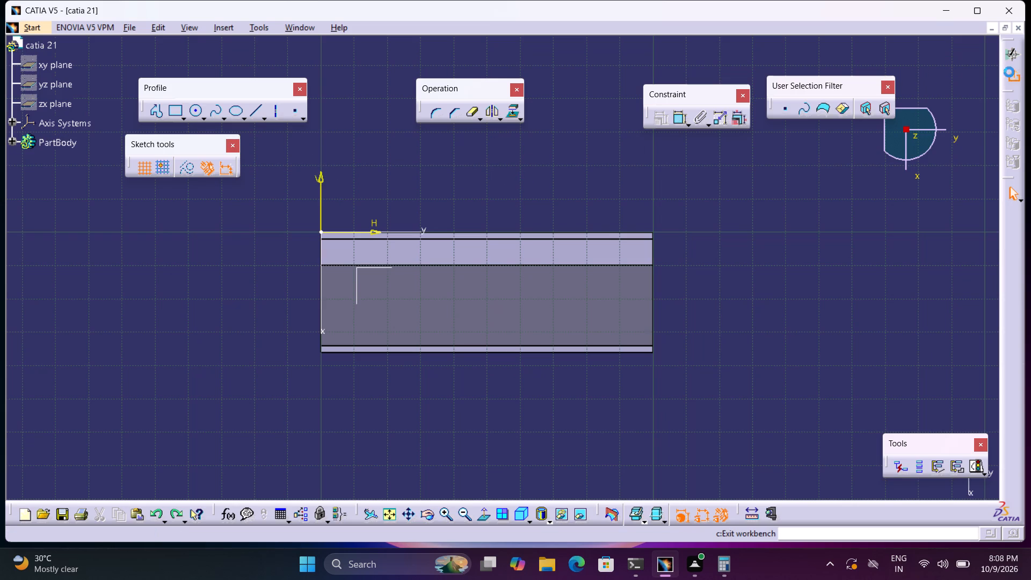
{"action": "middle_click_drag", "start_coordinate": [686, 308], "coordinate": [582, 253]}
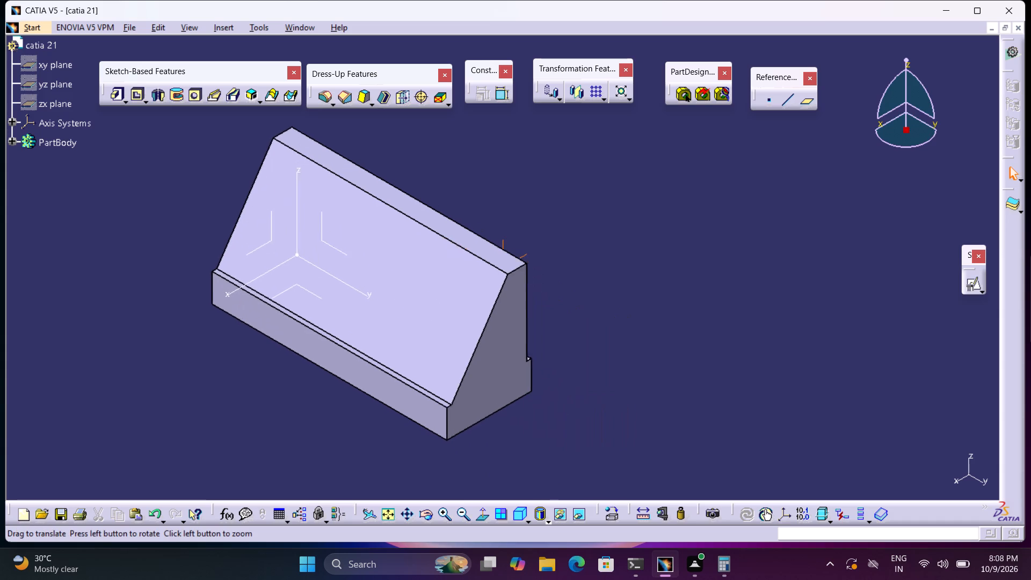
Open a positioned sketch on the base block's end face with the default origin and orientation.
{"action": "middle_click_drag", "start_coordinate": [582, 253], "coordinate": [570, 243]}
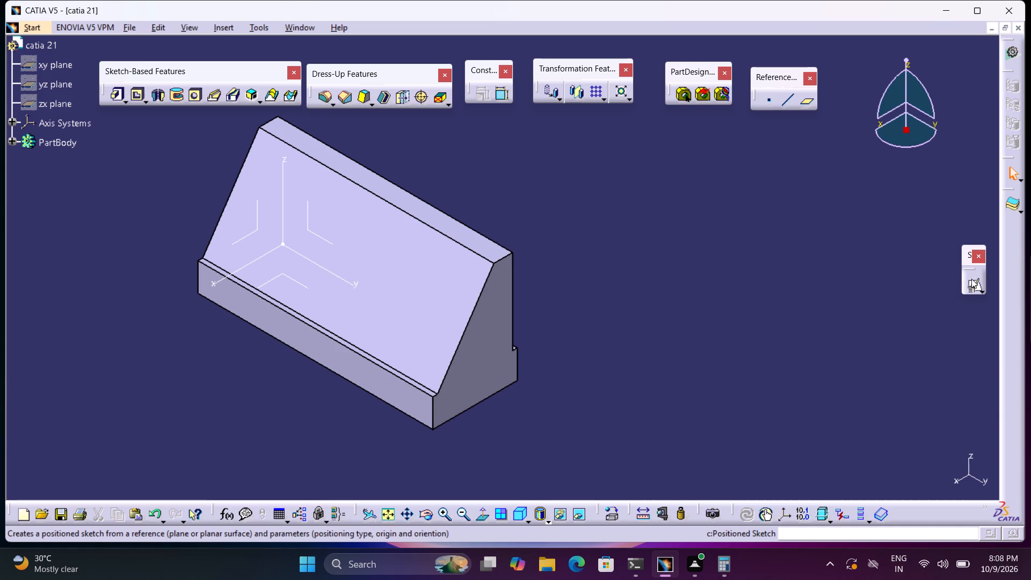
{"action": "left_click", "coordinate": [971, 278]}
{"action": "left_click", "coordinate": [488, 347]}
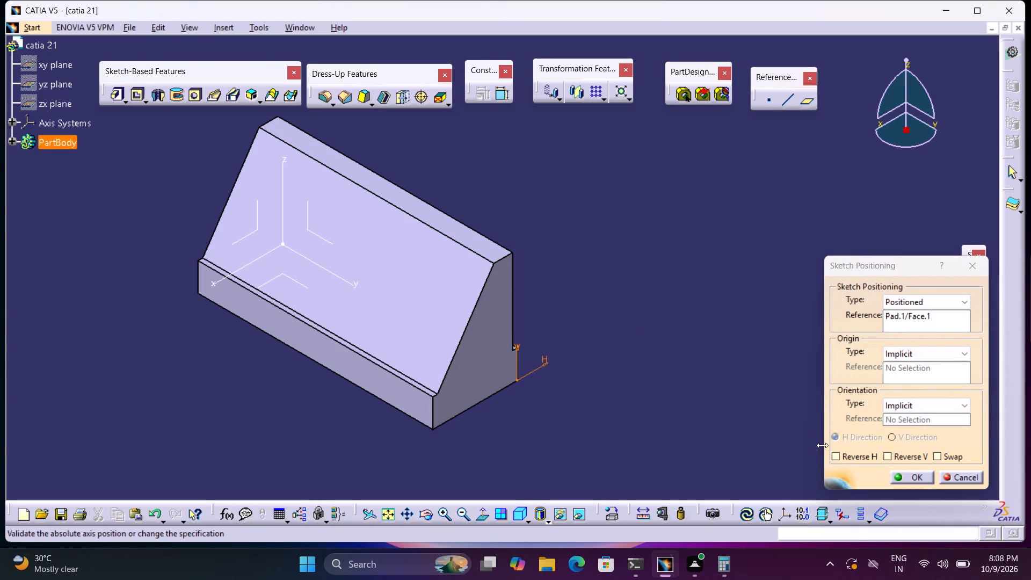
{"action": "left_click", "coordinate": [909, 472]}
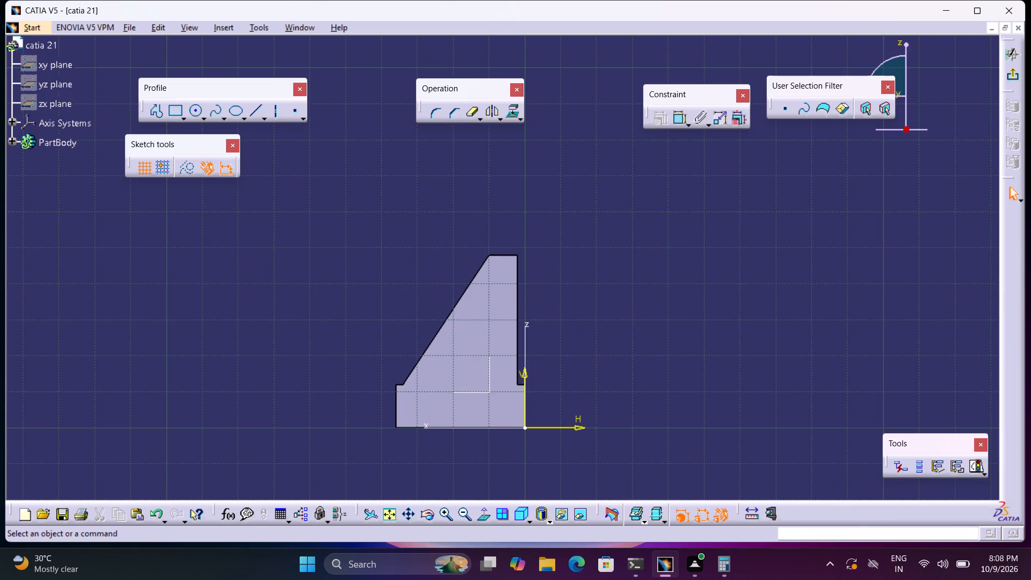
Project the end face's outline into the sketch as reference geometry.
{"action": "middle_click_drag", "start_coordinate": [531, 322], "coordinate": [515, 199]}
{"action": "right_click", "coordinate": [531, 323]}
{"action": "middle_click_drag", "start_coordinate": [753, 384], "coordinate": [739, 213]}
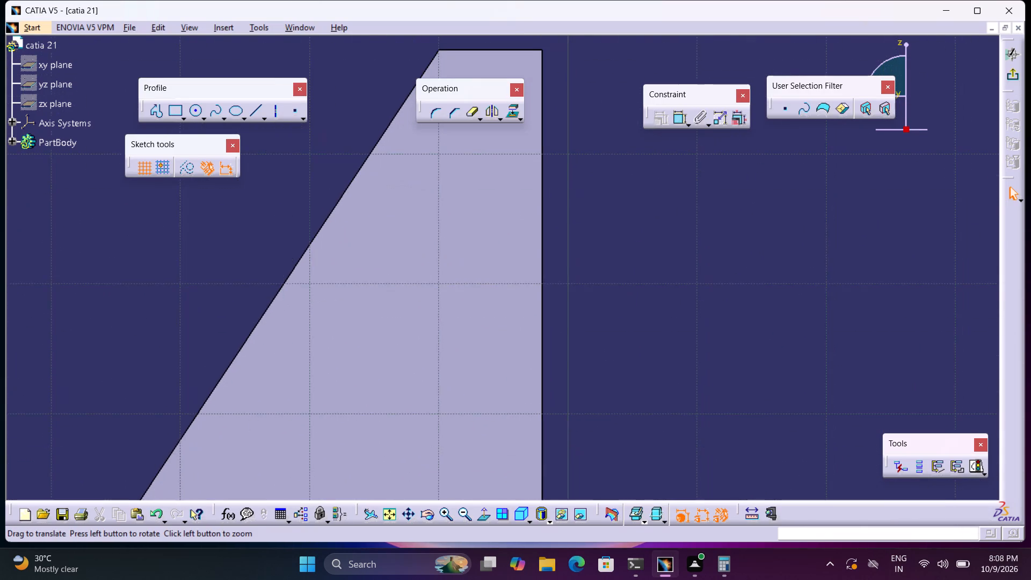
{"action": "middle_click_drag", "start_coordinate": [739, 213], "coordinate": [757, 270]}
{"action": "right_click", "coordinate": [741, 214]}
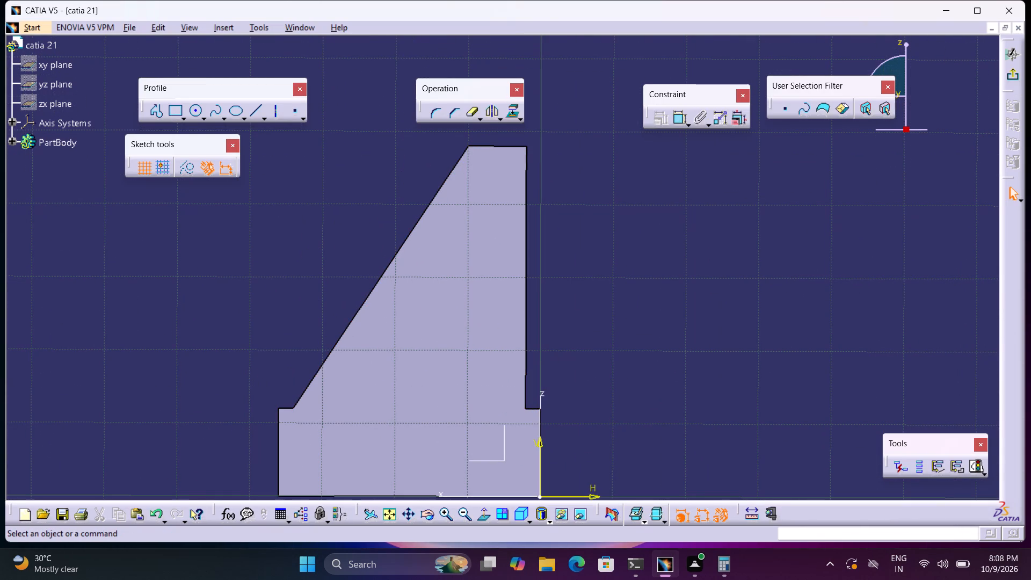
{"action": "left_click", "coordinate": [159, 109]}
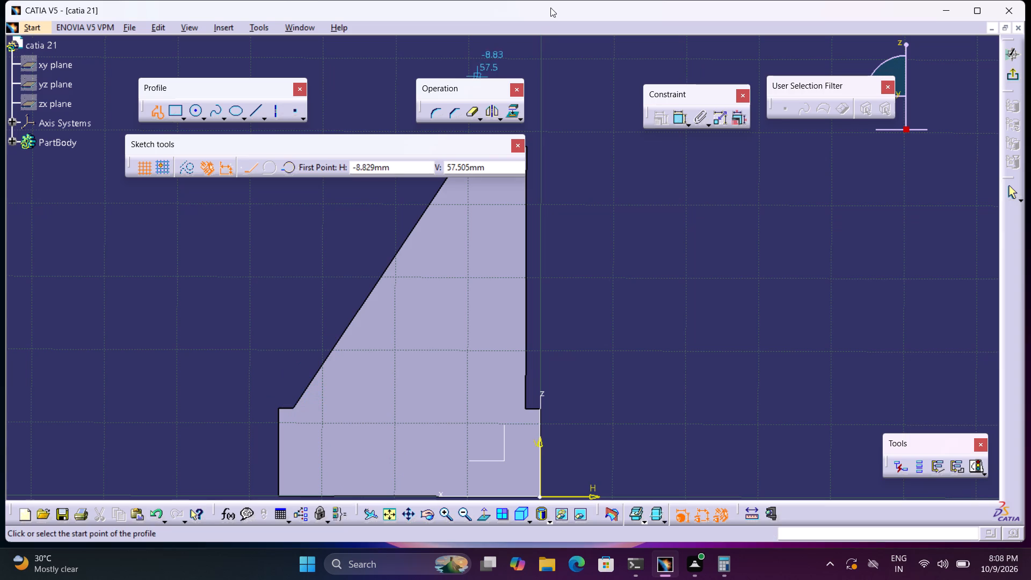
{"action": "left_click", "coordinate": [507, 112]}
{"action": "left_click", "coordinate": [506, 232]}
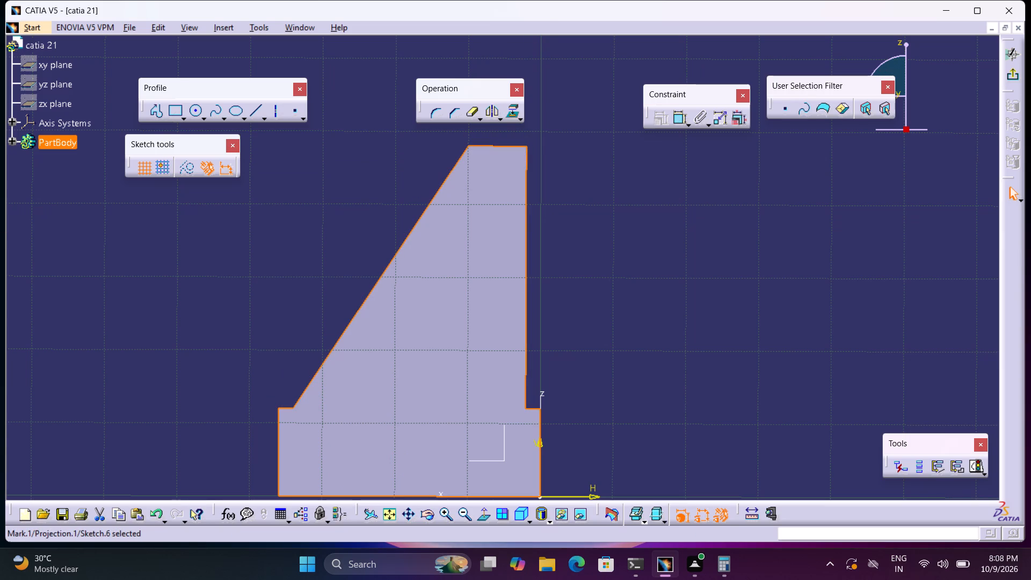
Trace the sloped section above the block with a closed profile, about 32 mm along the bottom, 36 mm high and 8 mm along the top.
{"action": "left_click", "coordinate": [152, 110]}
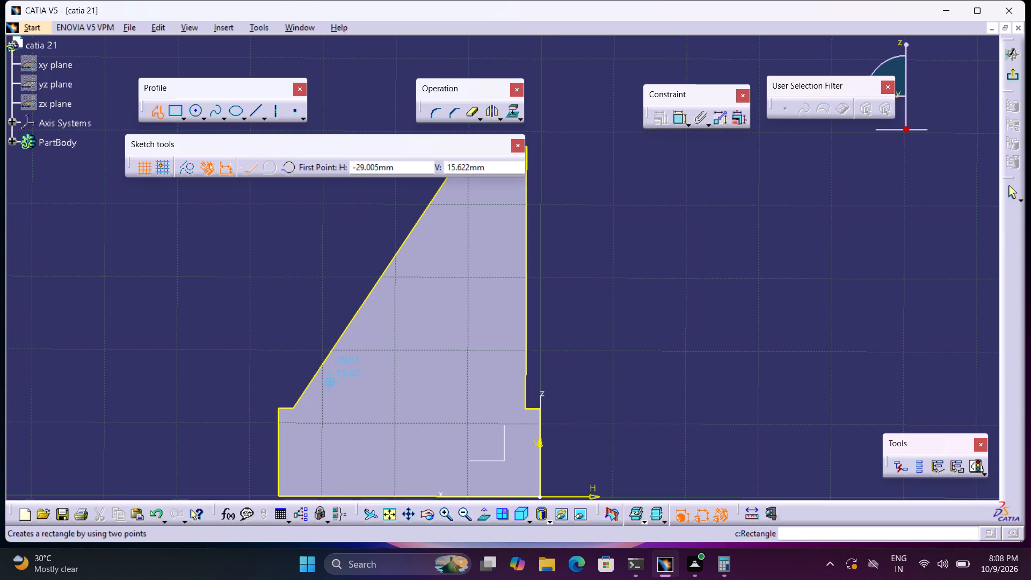
{"action": "left_click", "coordinate": [293, 405]}
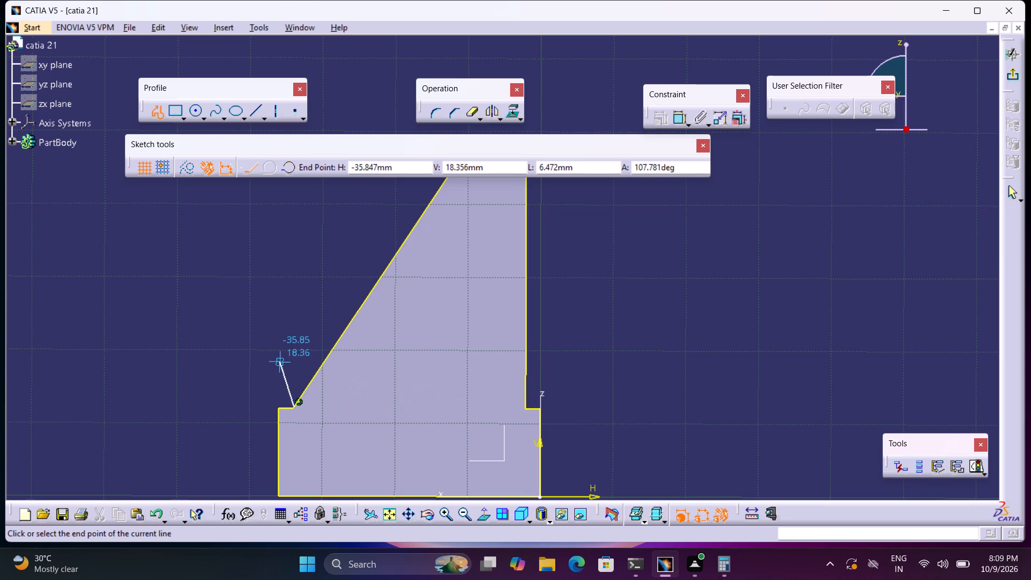
{"action": "key", "text": "ctrl+z"}
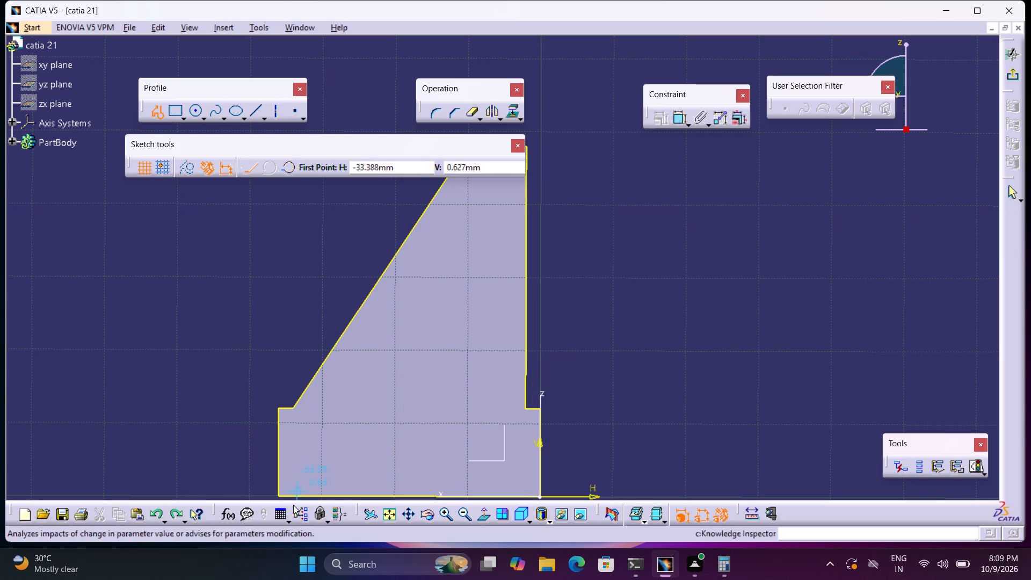
{"action": "left_click", "coordinate": [292, 405]}
{"action": "left_click", "coordinate": [524, 407]}
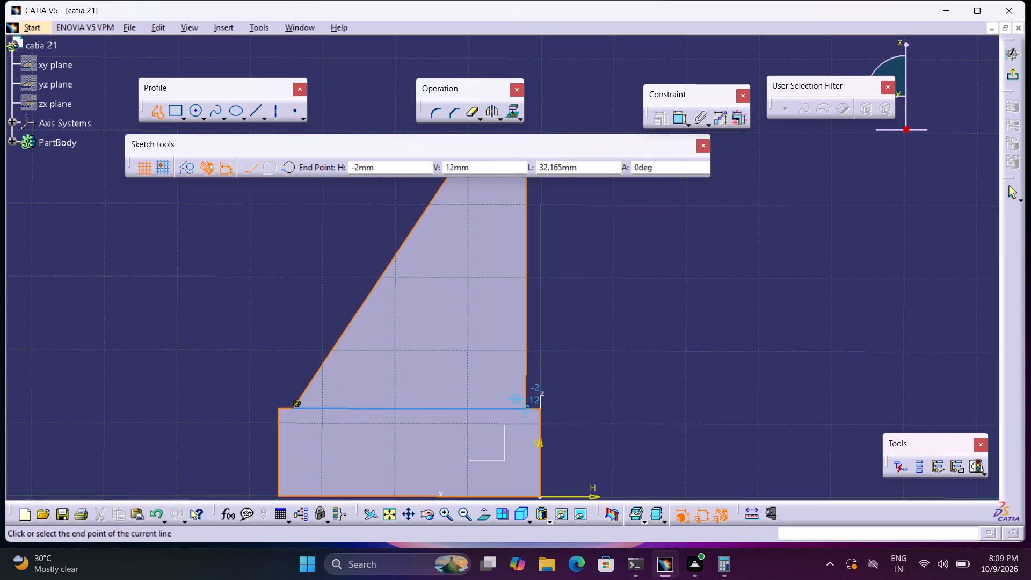
{"action": "middle_click_drag", "start_coordinate": [542, 303], "coordinate": [516, 579]}
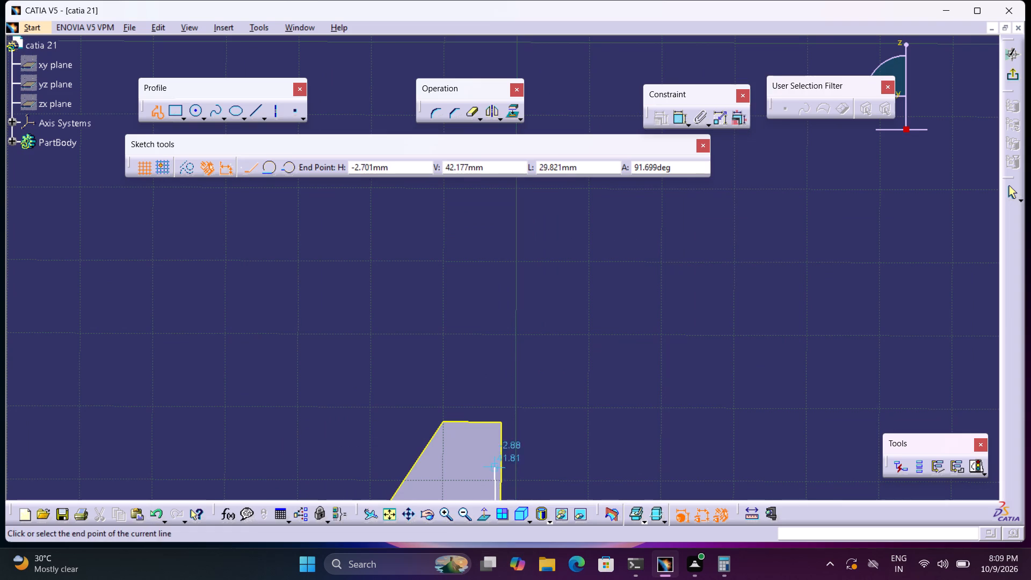
{"action": "left_click", "coordinate": [500, 419]}
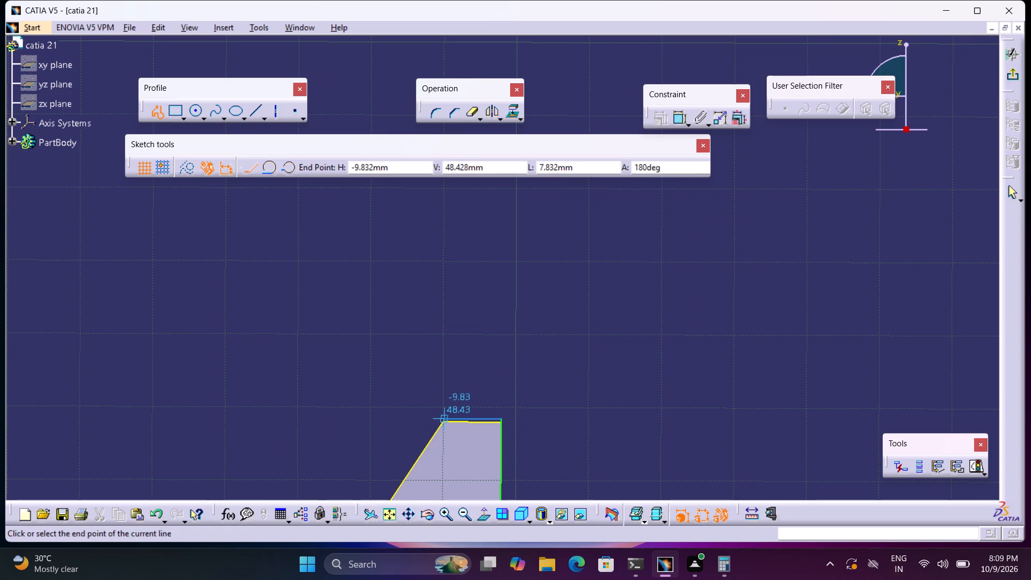
{"action": "left_click", "coordinate": [444, 417]}
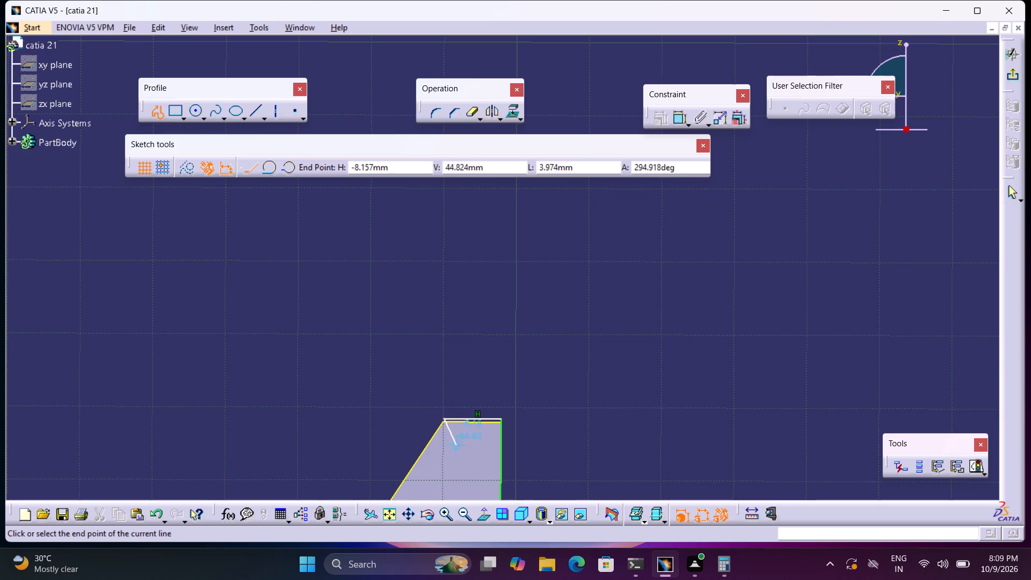
{"action": "middle_click_drag", "start_coordinate": [456, 445], "coordinate": [596, 198]}
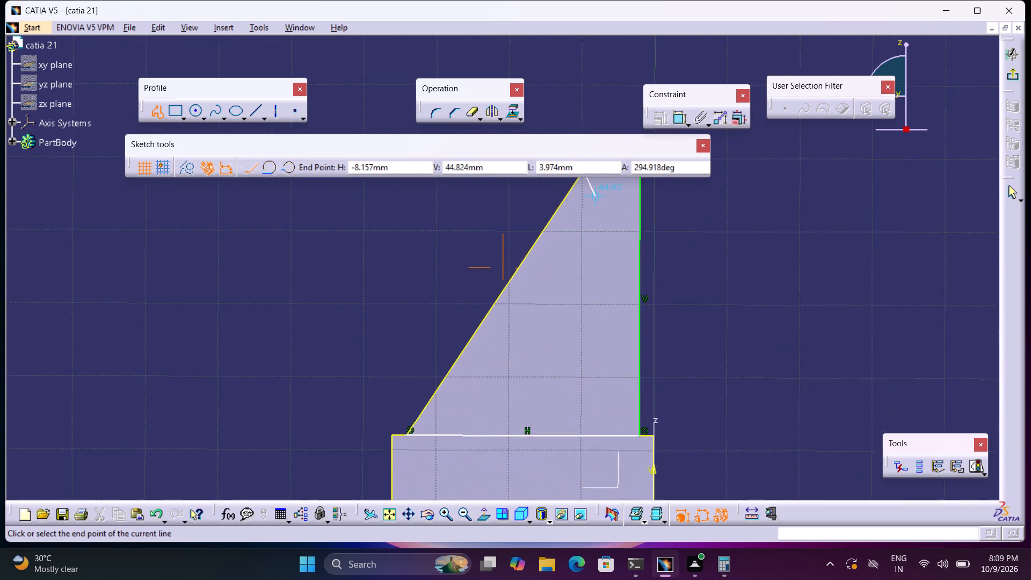
{"action": "middle_click_drag", "start_coordinate": [596, 198], "coordinate": [585, 212]}
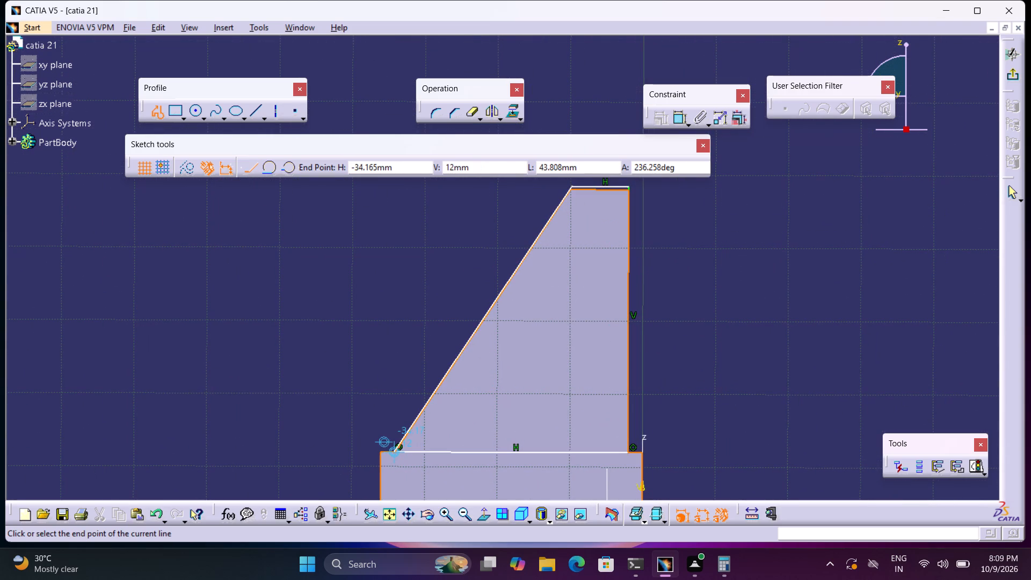
{"action": "left_click", "coordinate": [402, 443]}
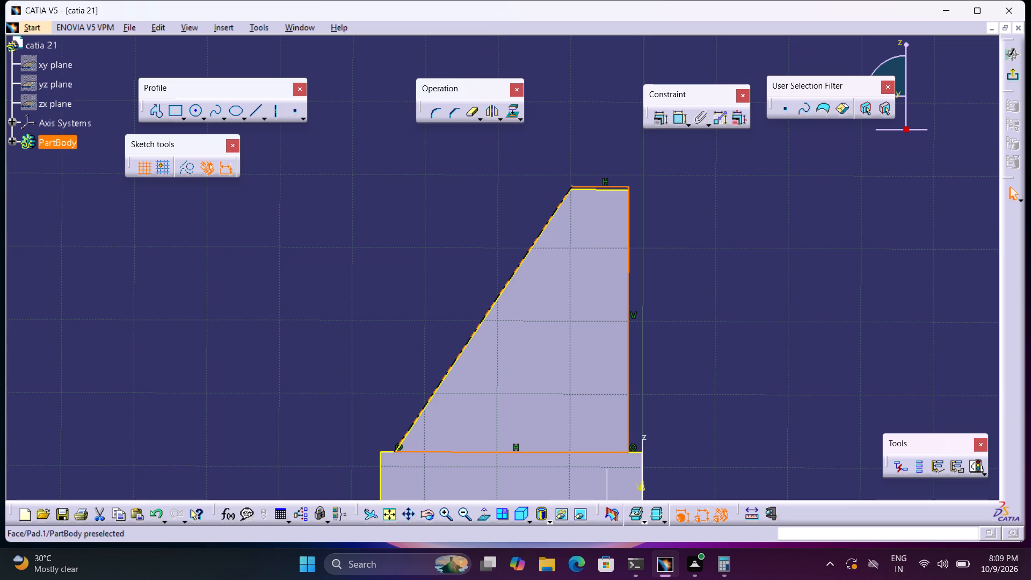
{"action": "left_click", "coordinate": [859, 260]}
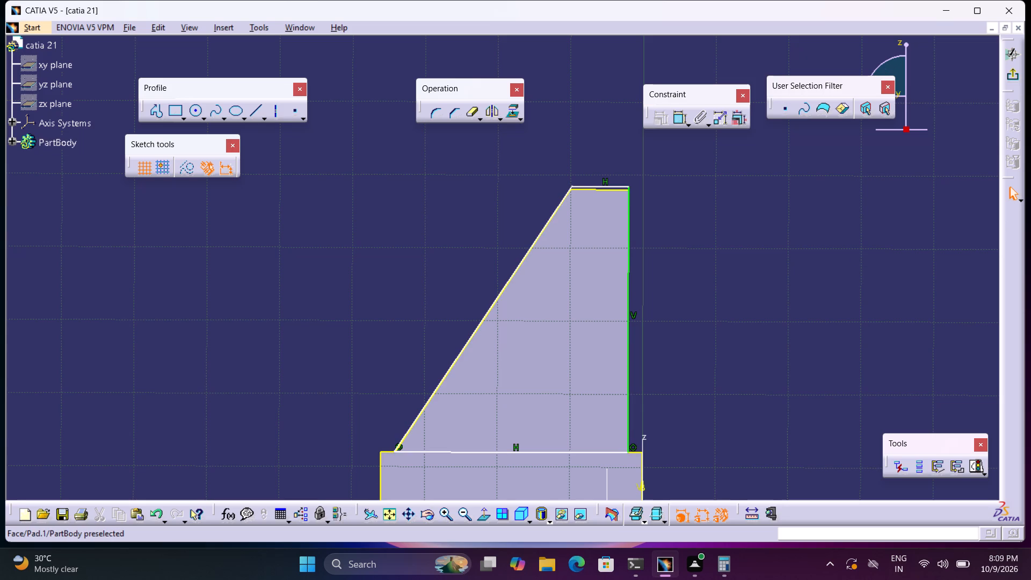
Delete the projected outline, keeping the drawn sloped profile, and exit the sketch.
{"action": "left_click", "coordinate": [381, 455]}
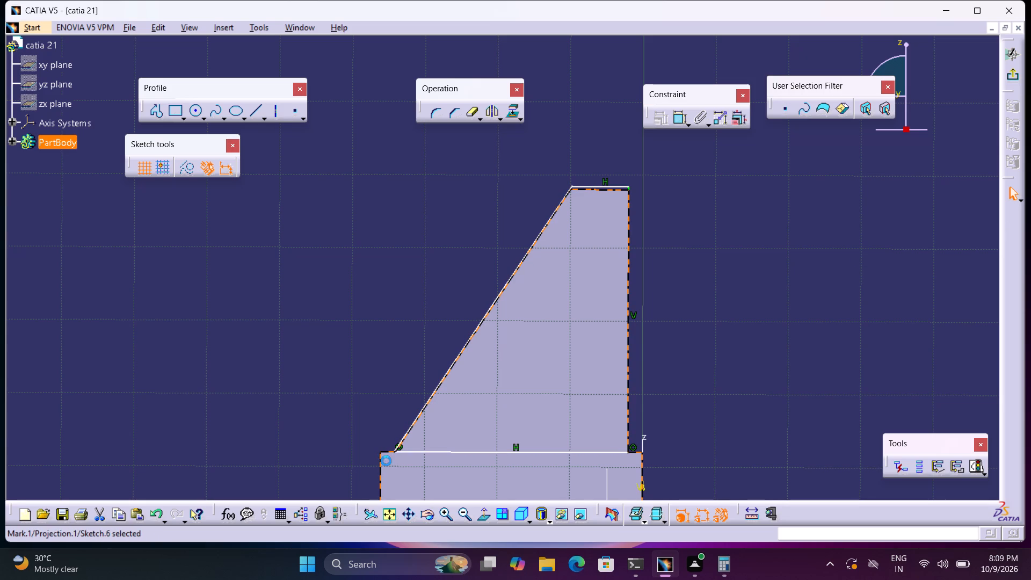
{"action": "key", "text": "Delete"}
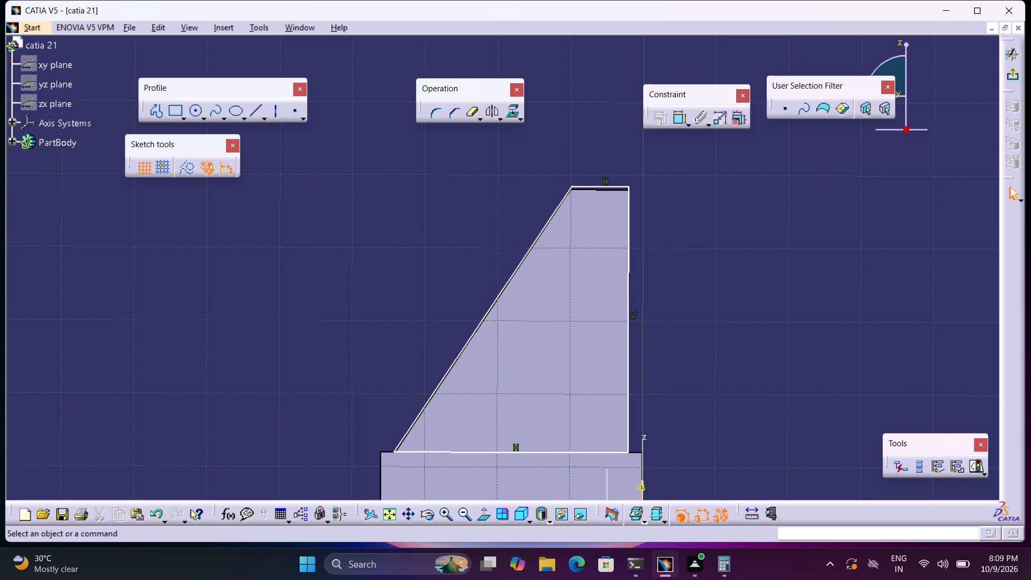
{"action": "left_click", "coordinate": [1014, 69]}
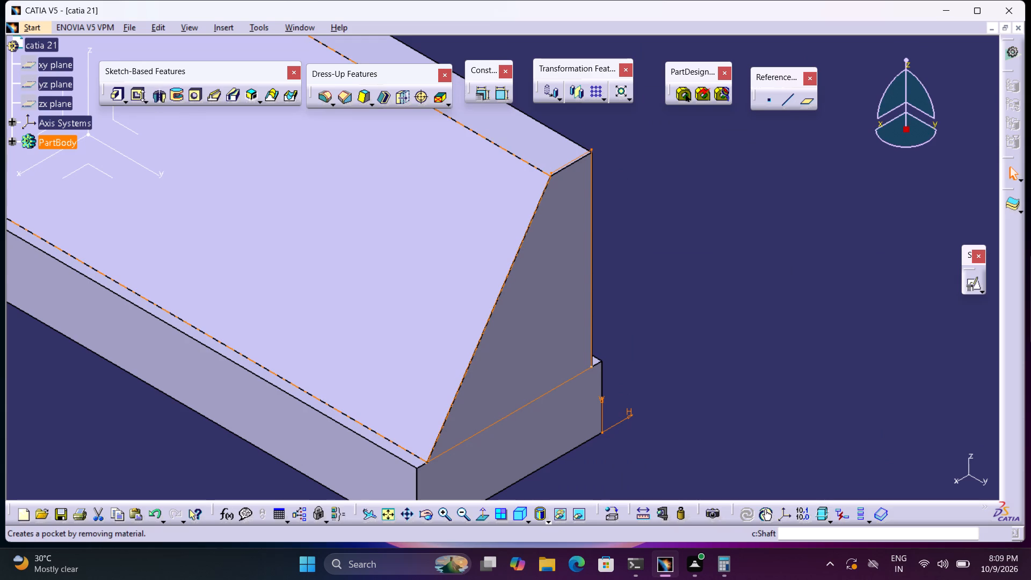
Cut a 30 mm deep pocket from the sloped profile into the end of the sloped pad.
{"action": "left_click", "coordinate": [136, 93]}
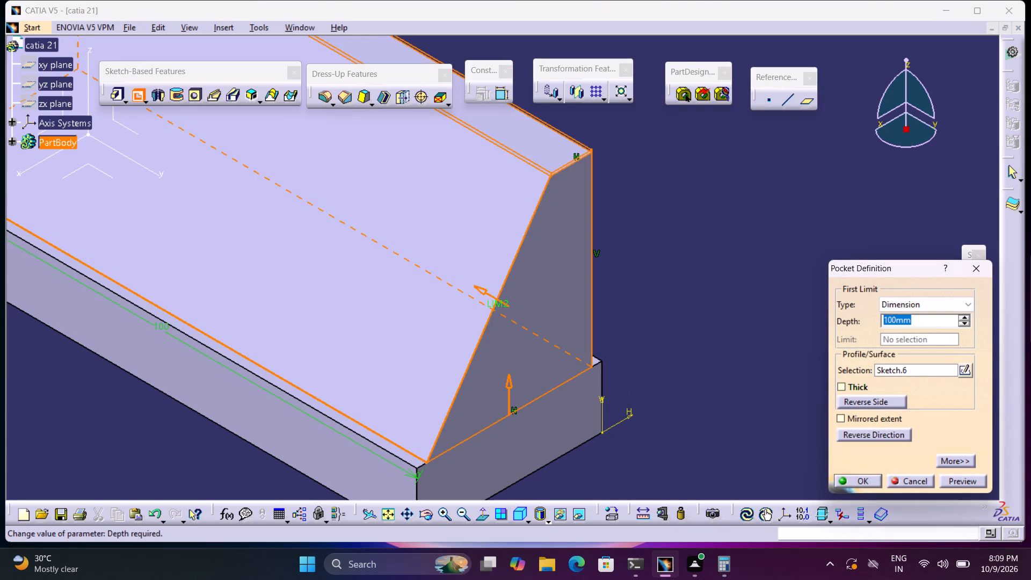
{"action": "key", "text": "3"}
{"action": "key", "text": "0"}
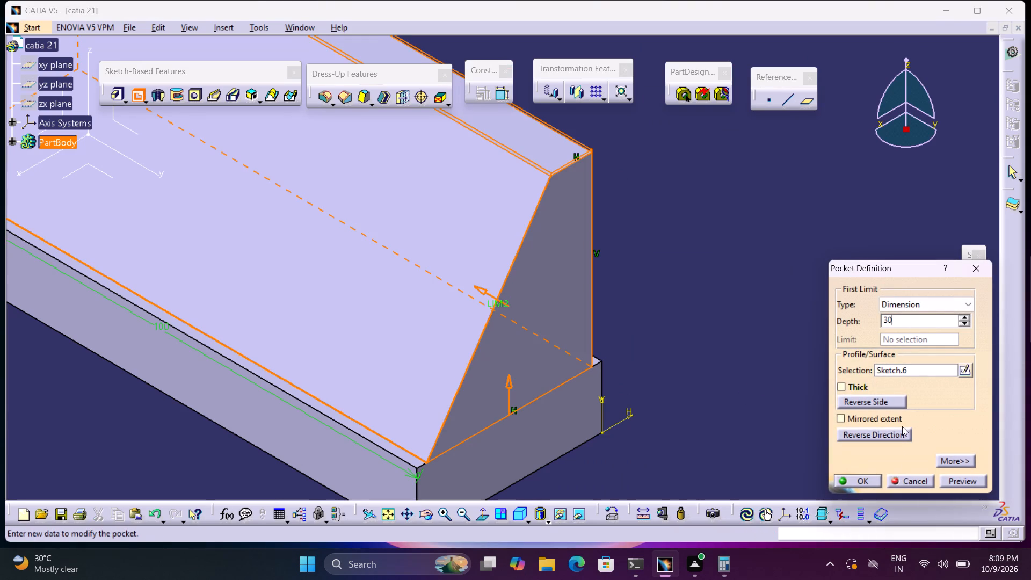
{"action": "left_click", "coordinate": [943, 480]}
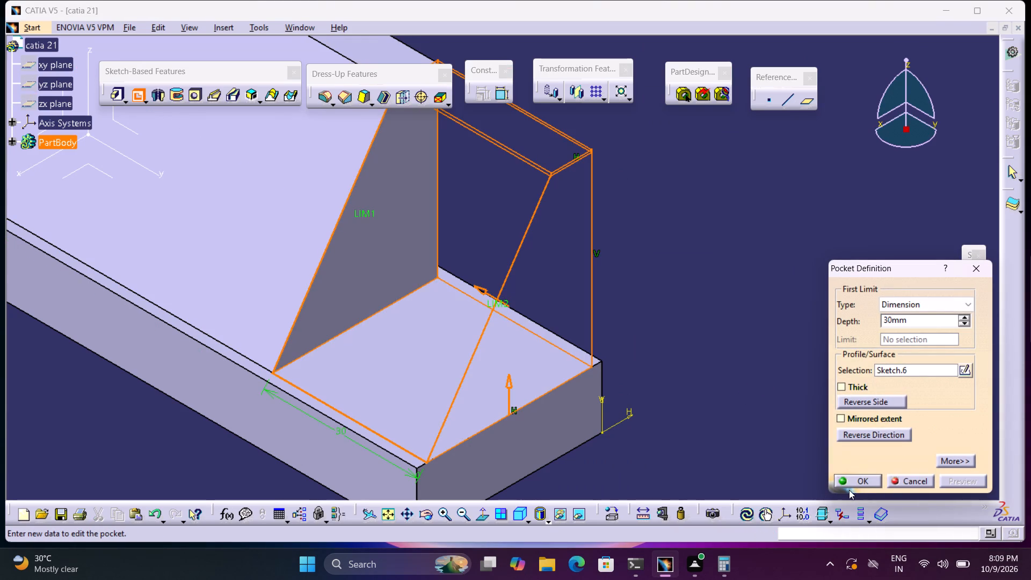
{"action": "left_click", "coordinate": [849, 485]}
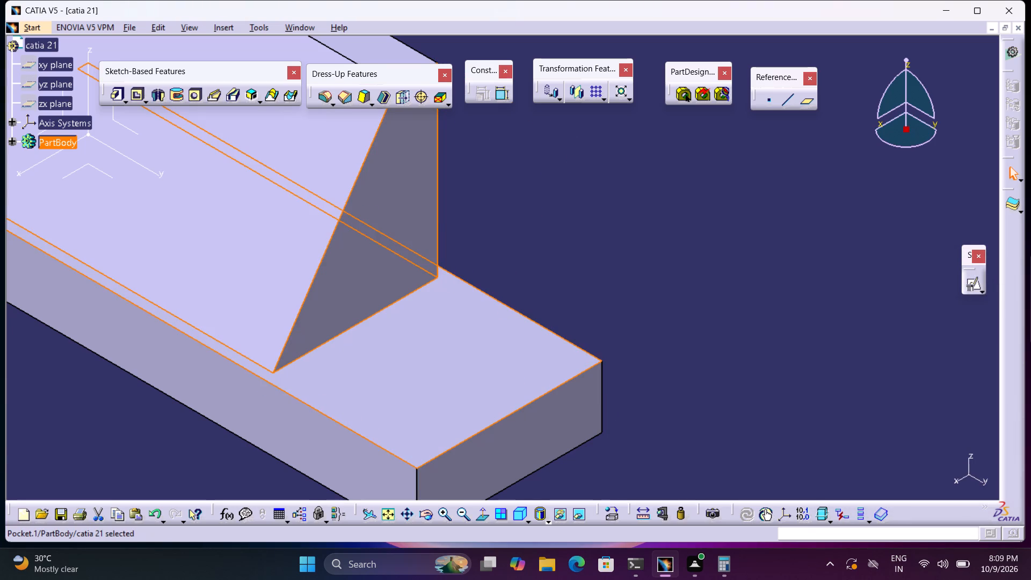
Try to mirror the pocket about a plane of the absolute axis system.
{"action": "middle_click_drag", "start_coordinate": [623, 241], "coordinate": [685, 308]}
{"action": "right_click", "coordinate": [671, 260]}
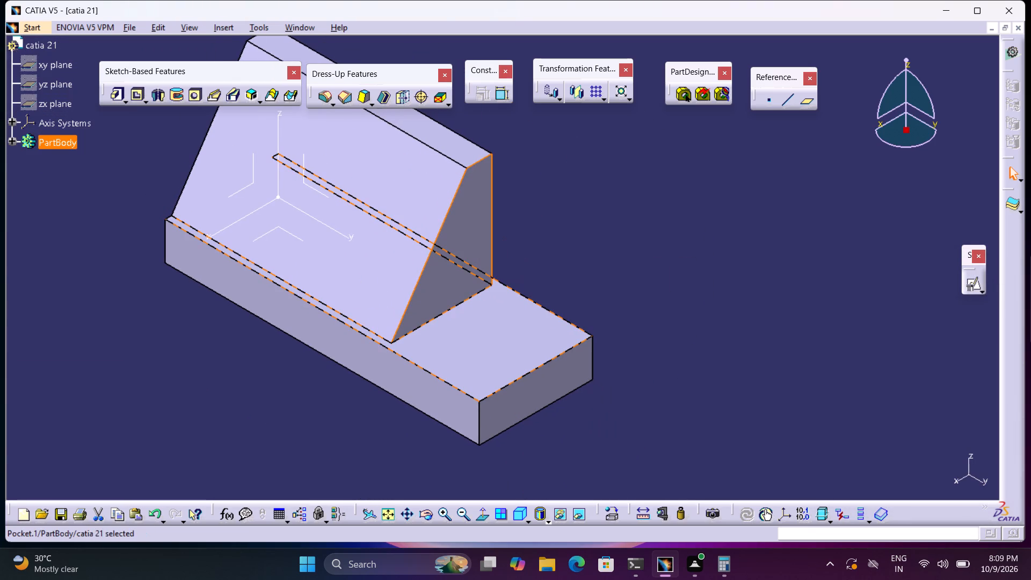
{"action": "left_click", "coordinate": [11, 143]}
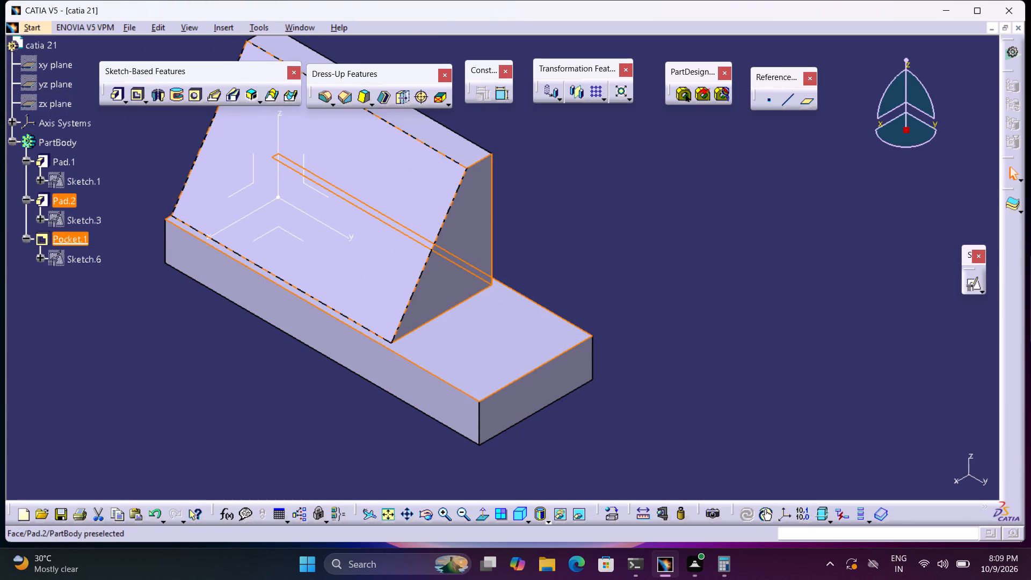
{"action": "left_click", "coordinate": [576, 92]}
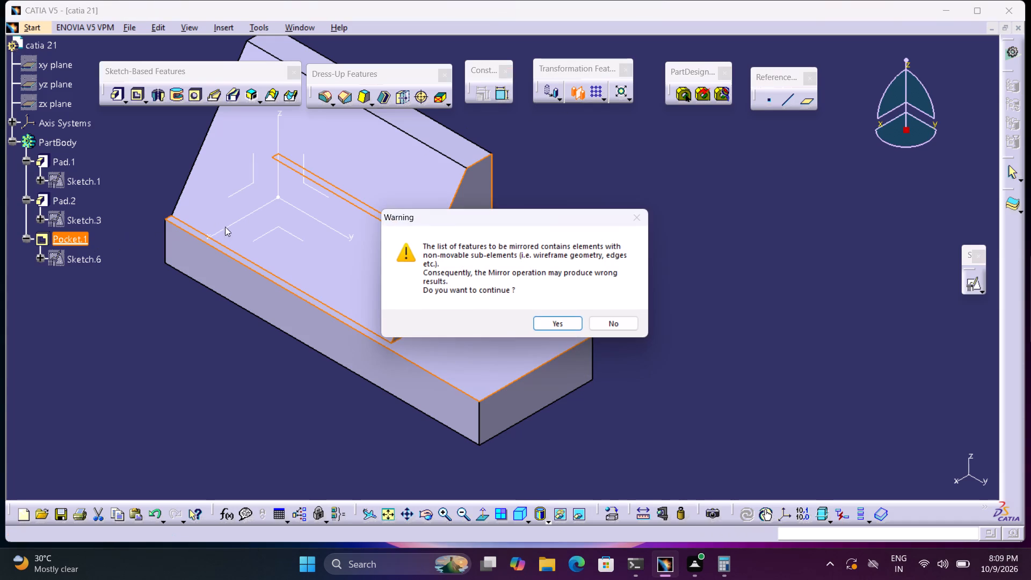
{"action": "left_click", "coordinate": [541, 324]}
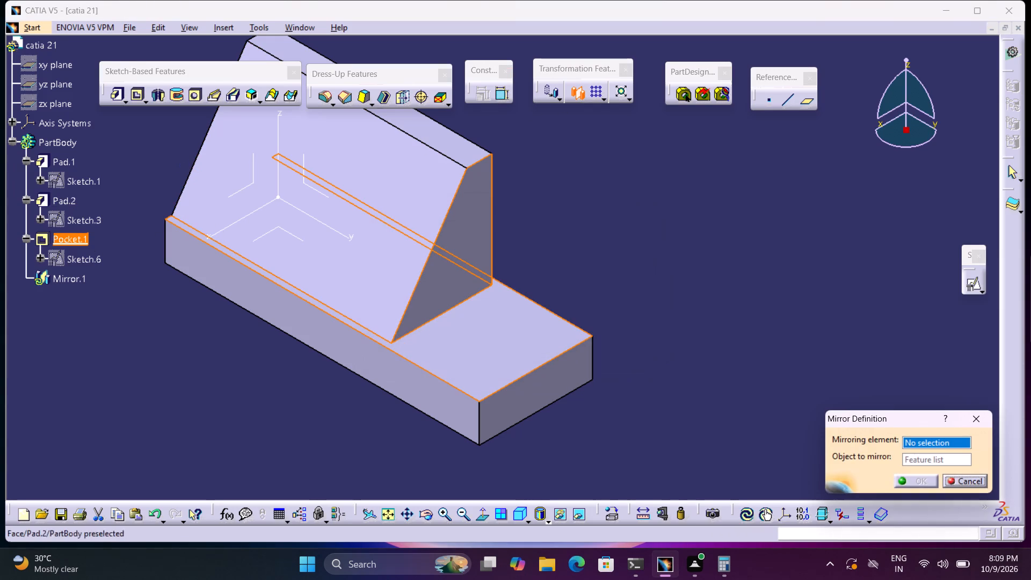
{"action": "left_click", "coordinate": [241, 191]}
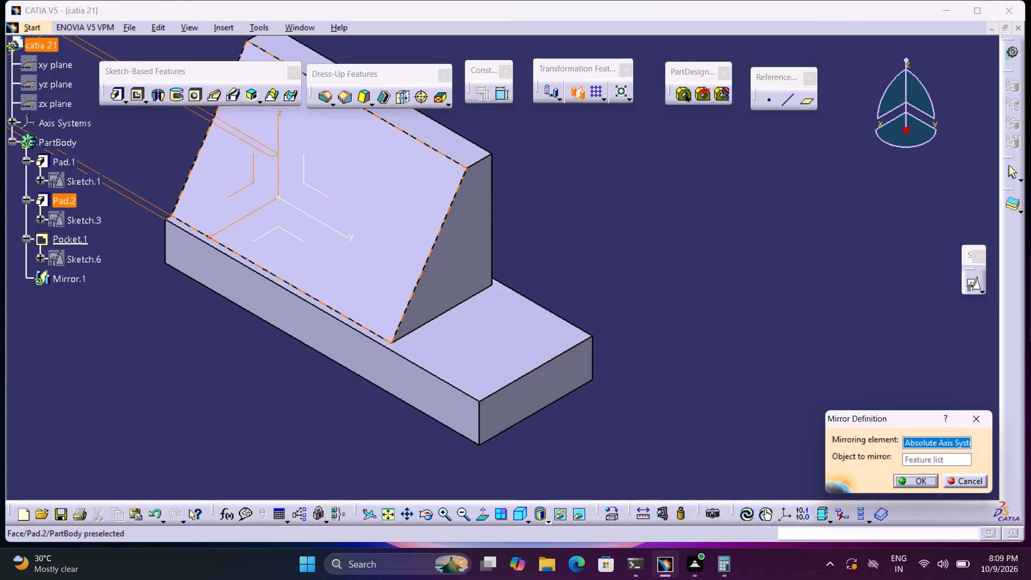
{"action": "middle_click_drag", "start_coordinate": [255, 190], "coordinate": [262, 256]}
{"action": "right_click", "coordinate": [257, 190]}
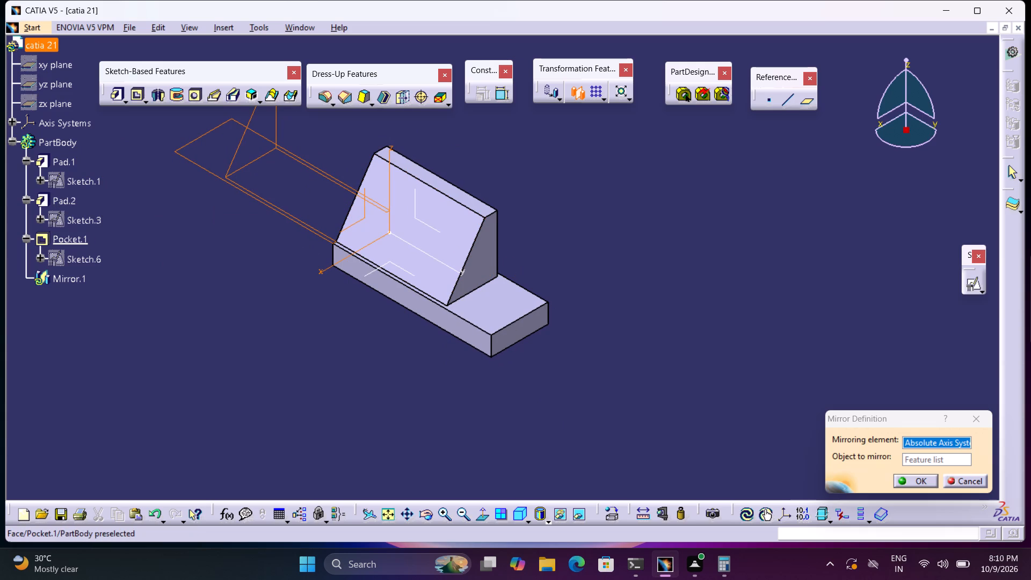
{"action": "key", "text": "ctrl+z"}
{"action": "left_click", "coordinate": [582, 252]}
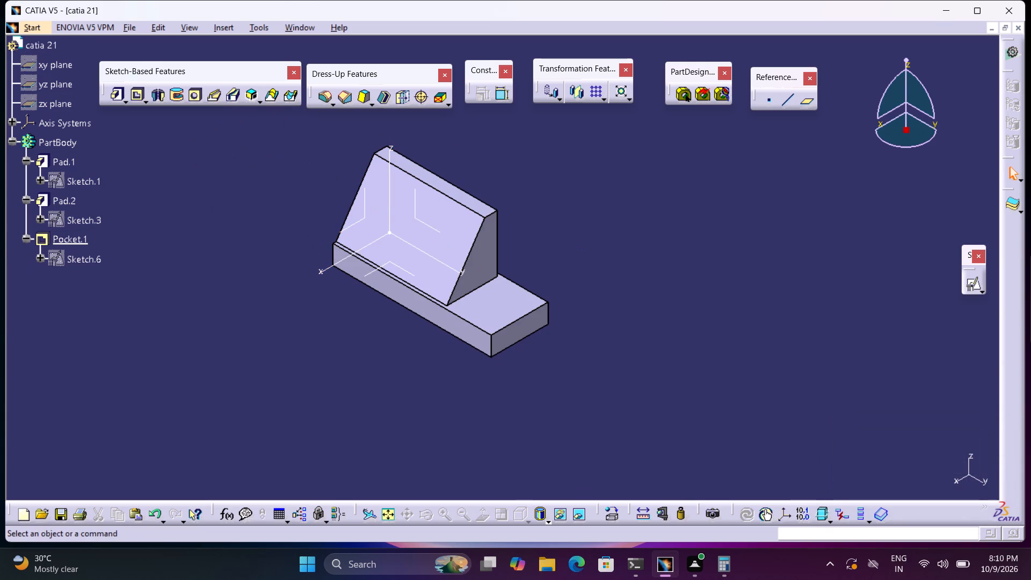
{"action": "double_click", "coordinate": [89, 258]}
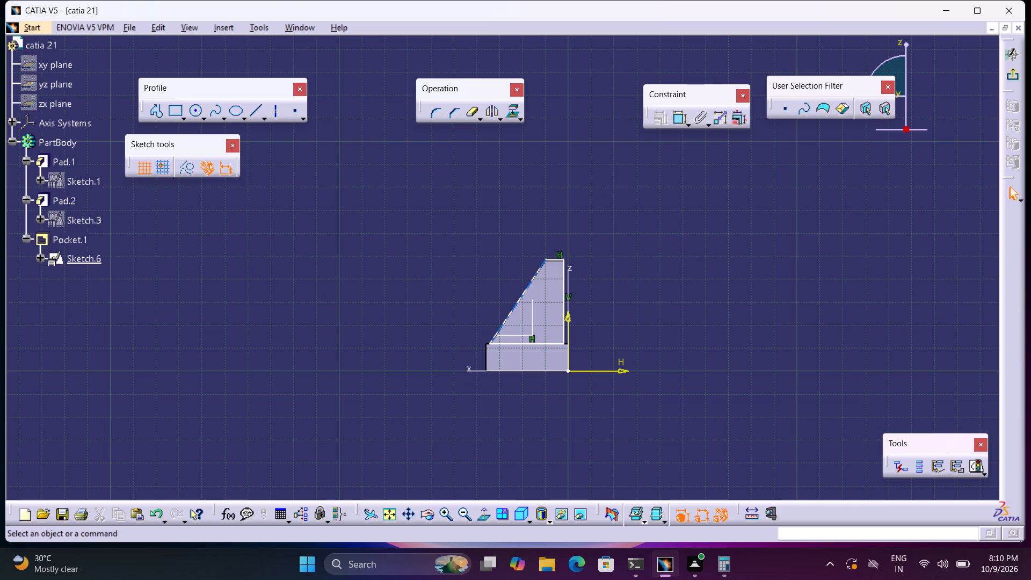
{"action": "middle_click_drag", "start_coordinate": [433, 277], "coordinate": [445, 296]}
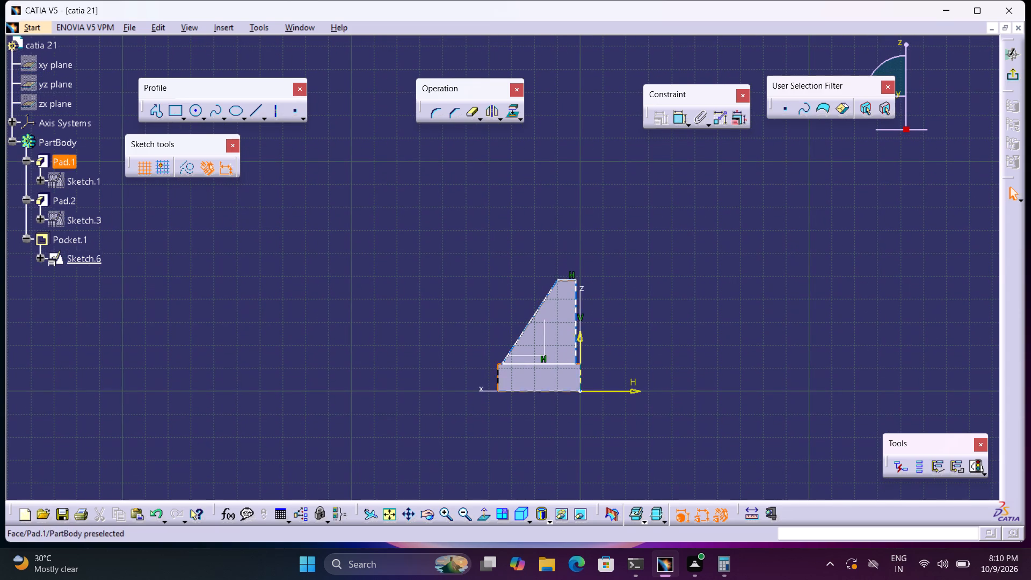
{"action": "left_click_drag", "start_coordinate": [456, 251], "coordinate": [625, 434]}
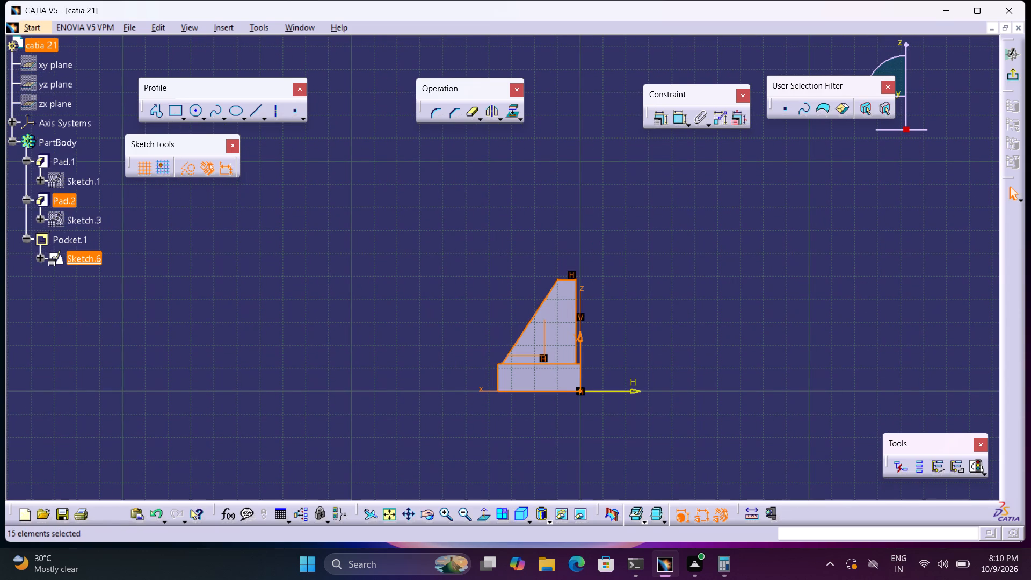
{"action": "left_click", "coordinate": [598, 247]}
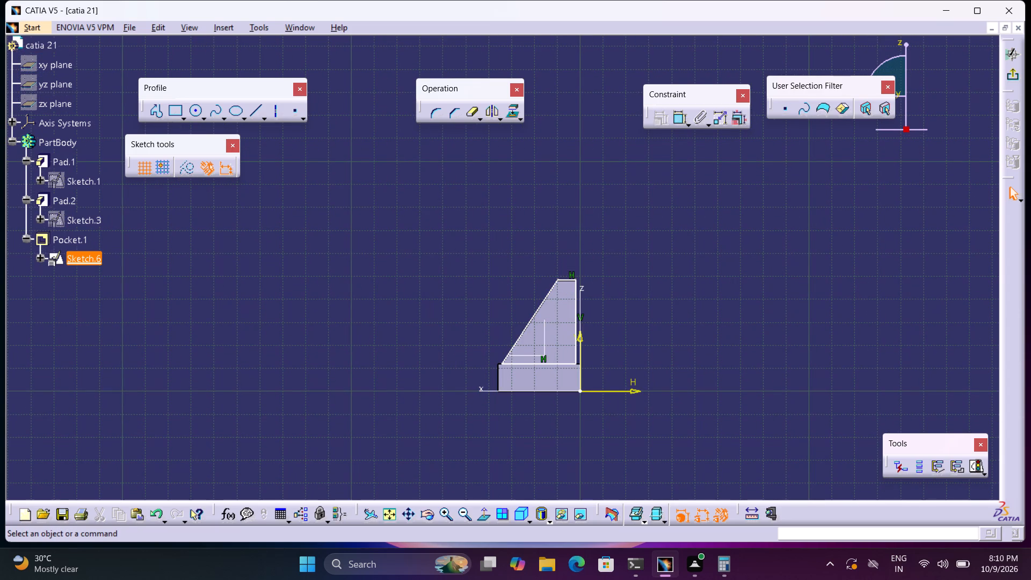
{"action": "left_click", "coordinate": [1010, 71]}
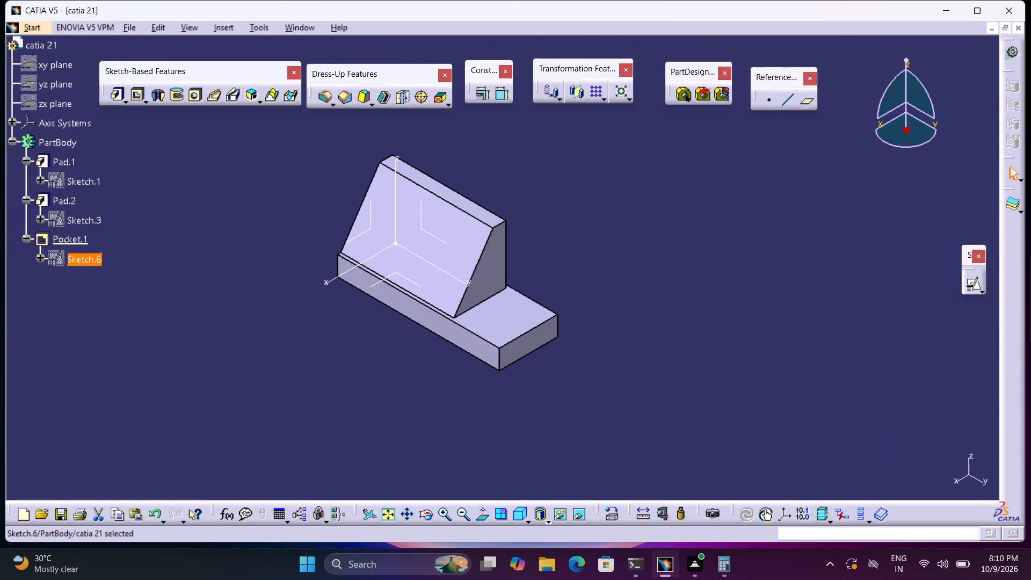
Reopen the pocket's sketch and examine its sloped profile against the block and pad from several angles.
{"action": "double_click", "coordinate": [84, 256]}
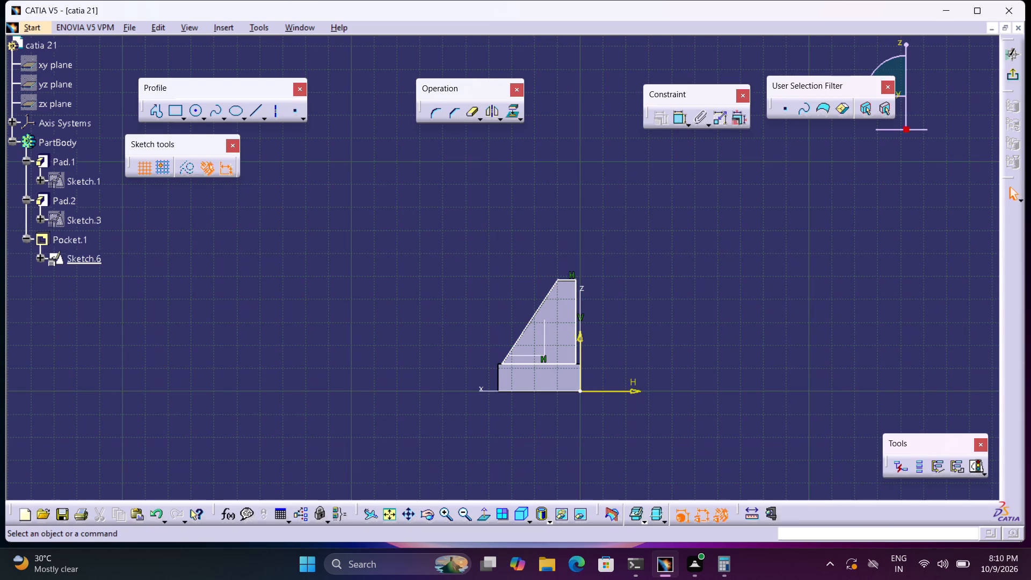
{"action": "left_click", "coordinate": [533, 317]}
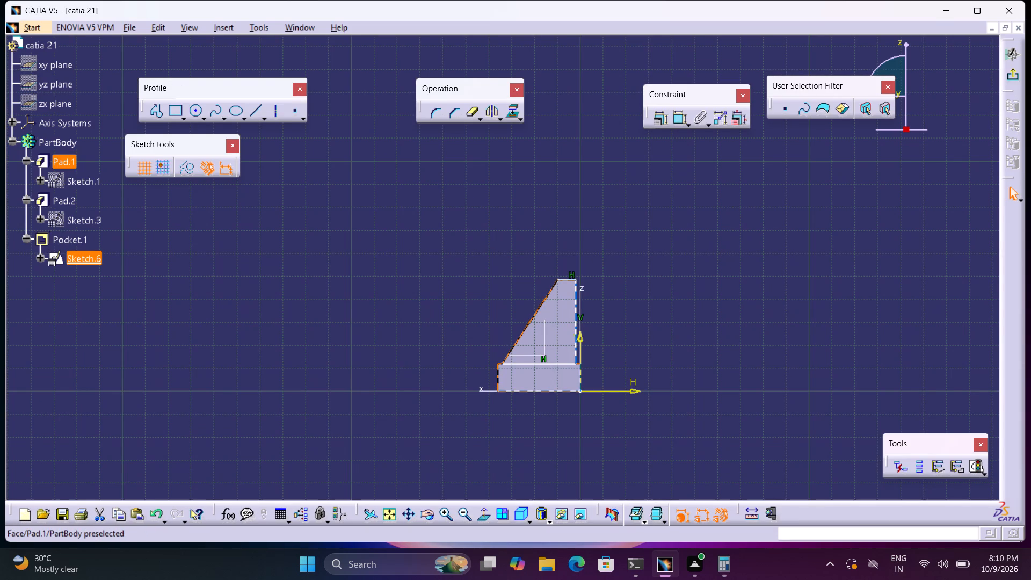
{"action": "double_click", "coordinate": [423, 242]}
{"action": "middle_click_drag", "start_coordinate": [454, 280], "coordinate": [458, 281]}
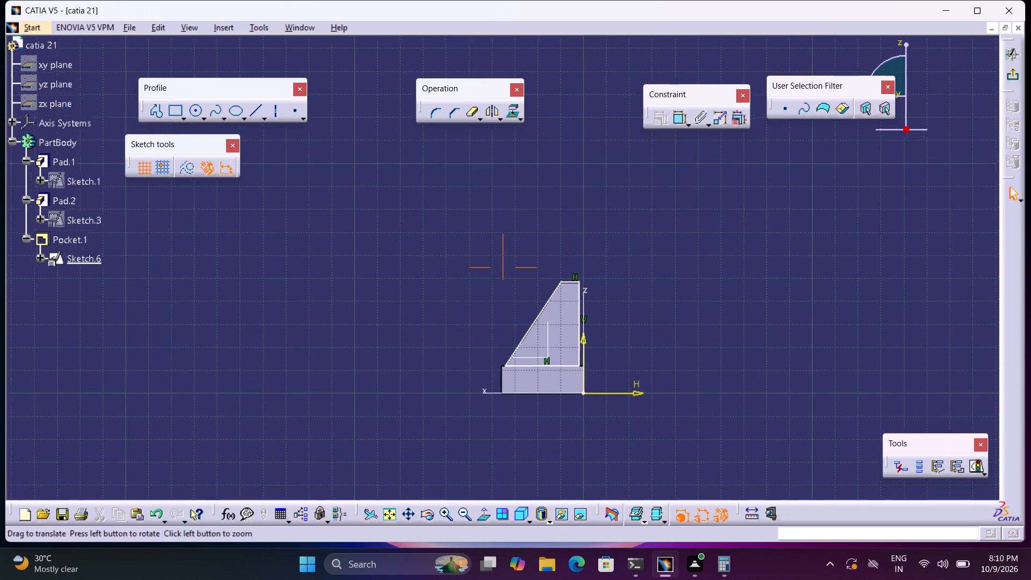
{"action": "middle_click_drag", "start_coordinate": [458, 281], "coordinate": [561, 330]}
{"action": "right_click_drag", "start_coordinate": [462, 282], "coordinate": [560, 328]}
{"action": "middle_click_drag", "start_coordinate": [493, 331], "coordinate": [621, 413]}
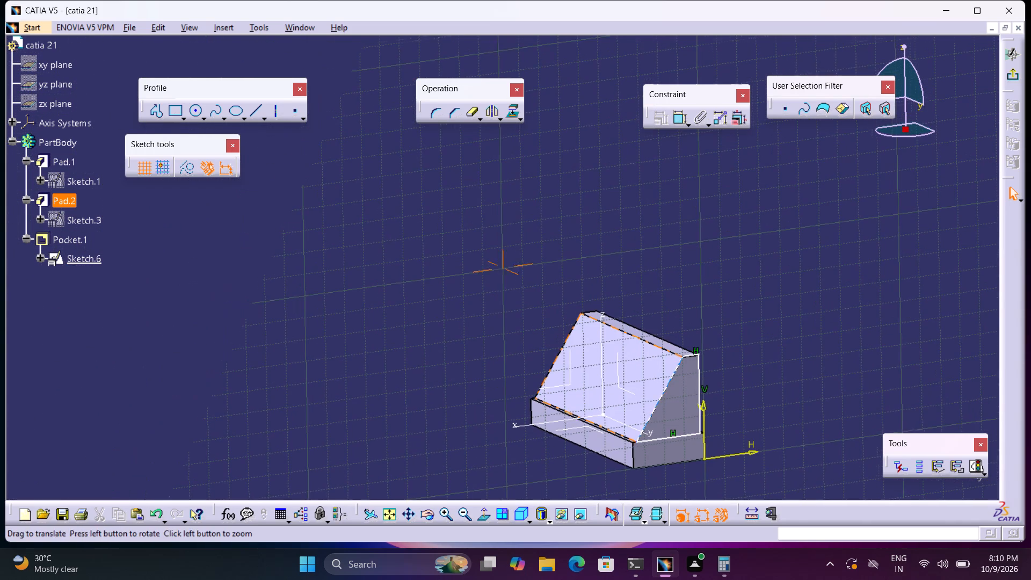
{"action": "middle_click_drag", "start_coordinate": [621, 413], "coordinate": [621, 415]}
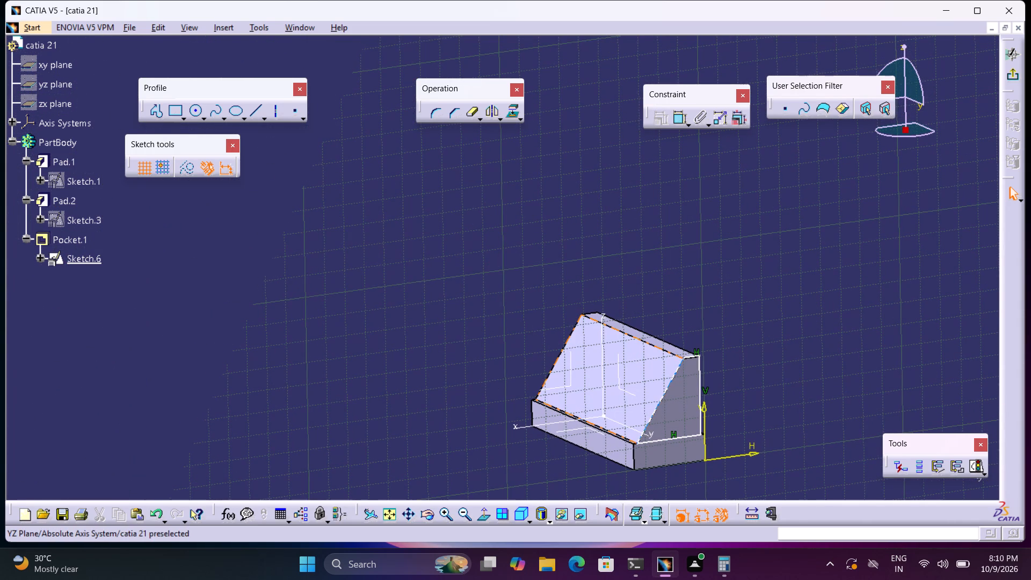
{"action": "middle_click_drag", "start_coordinate": [637, 394], "coordinate": [752, 403]}
{"action": "right_click_drag", "start_coordinate": [667, 410], "coordinate": [750, 409]}
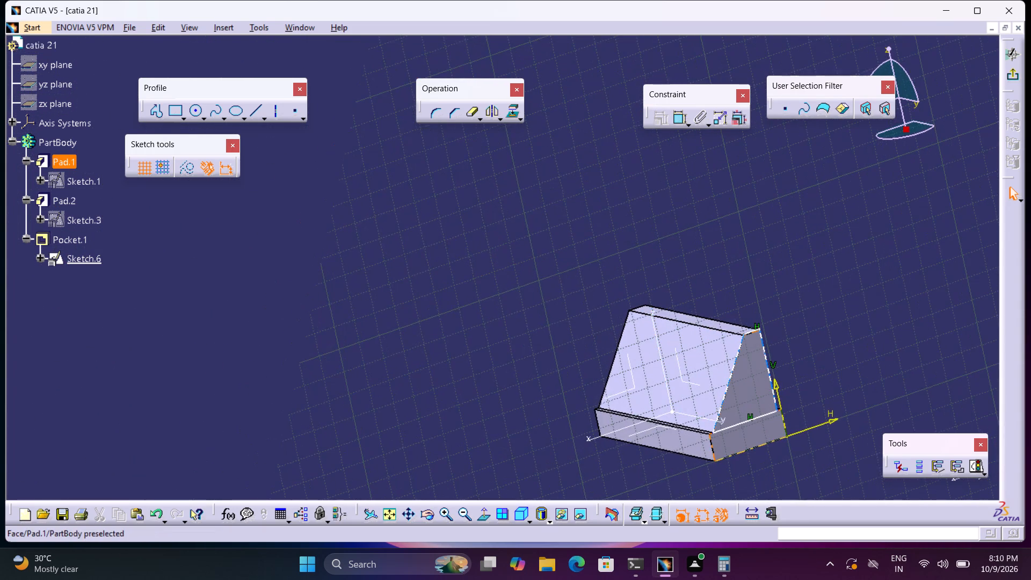
{"action": "middle_click_drag", "start_coordinate": [878, 267], "coordinate": [720, 222]}
{"action": "right_click_drag", "start_coordinate": [661, 208], "coordinate": [708, 215]}
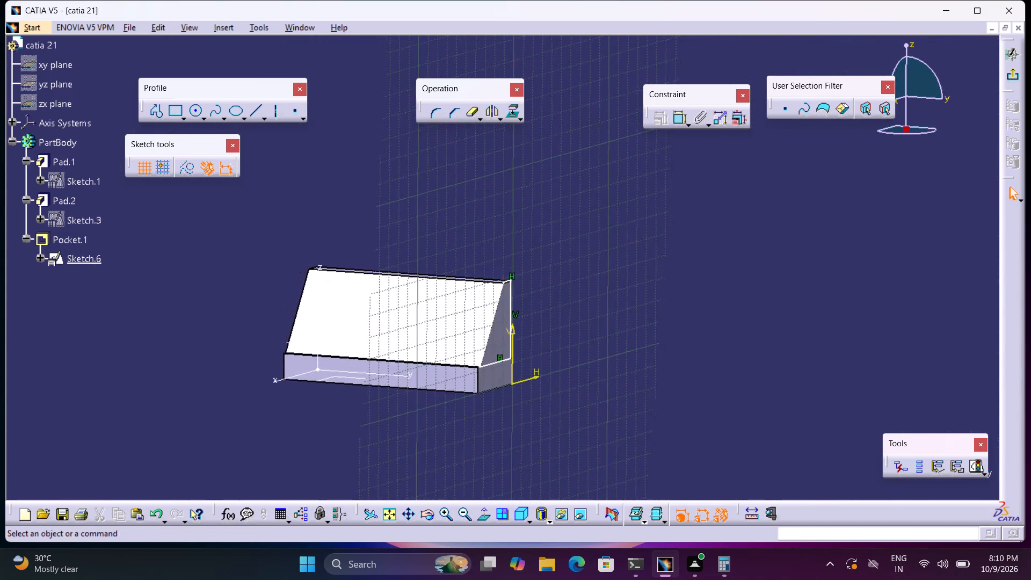
{"action": "middle_click_drag", "start_coordinate": [558, 245], "coordinate": [680, 321]}
{"action": "right_click_drag", "start_coordinate": [616, 328], "coordinate": [677, 321]}
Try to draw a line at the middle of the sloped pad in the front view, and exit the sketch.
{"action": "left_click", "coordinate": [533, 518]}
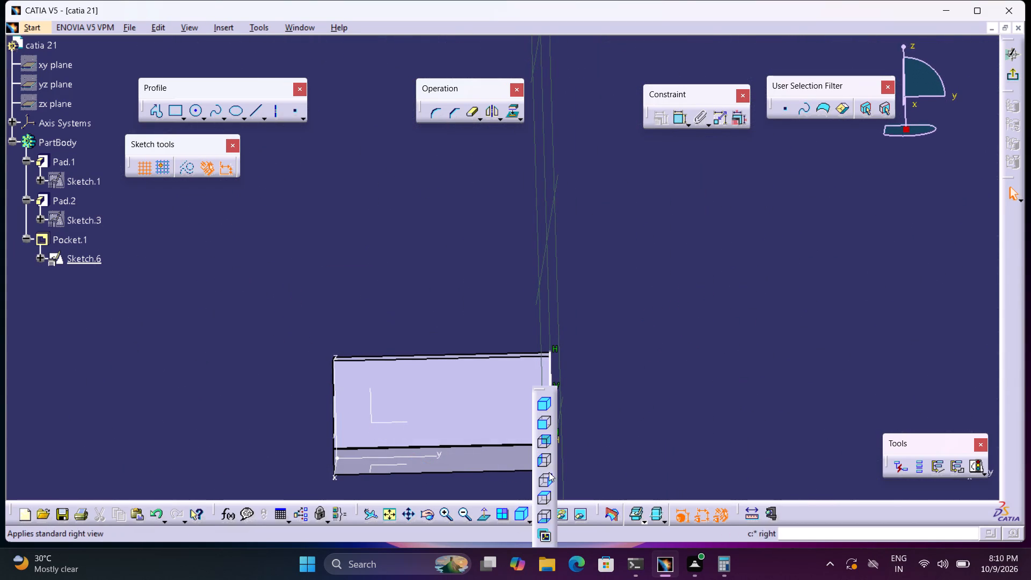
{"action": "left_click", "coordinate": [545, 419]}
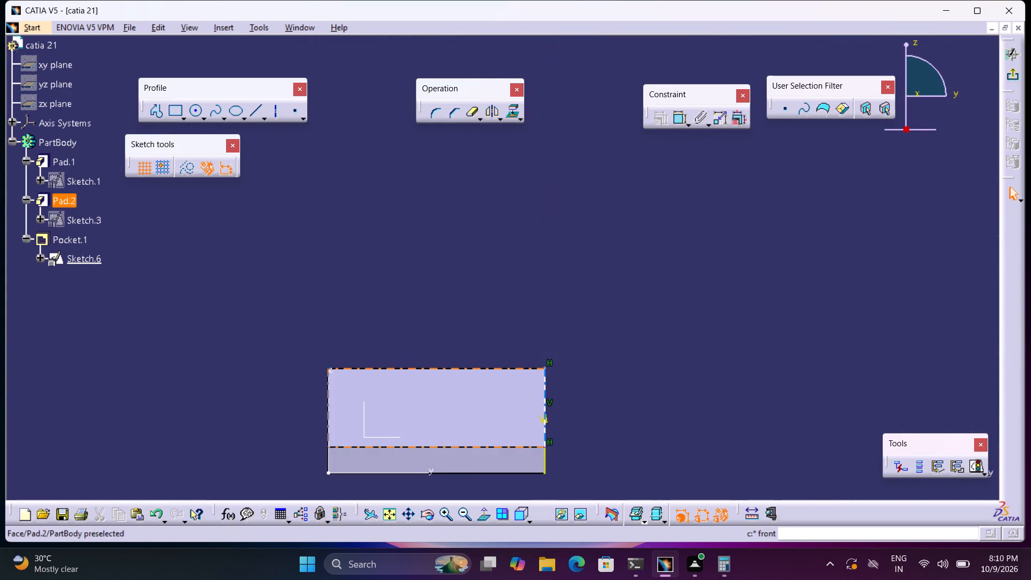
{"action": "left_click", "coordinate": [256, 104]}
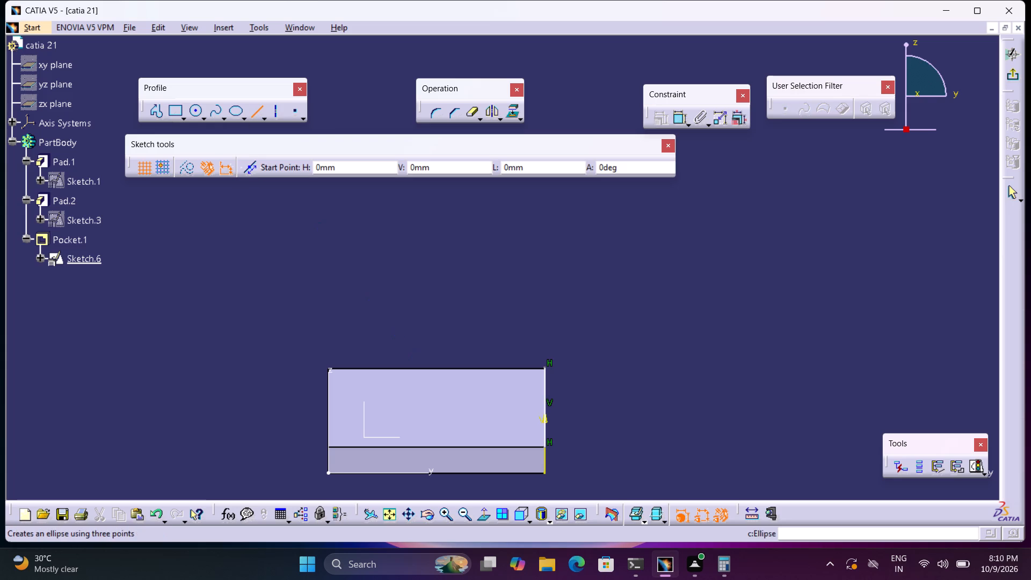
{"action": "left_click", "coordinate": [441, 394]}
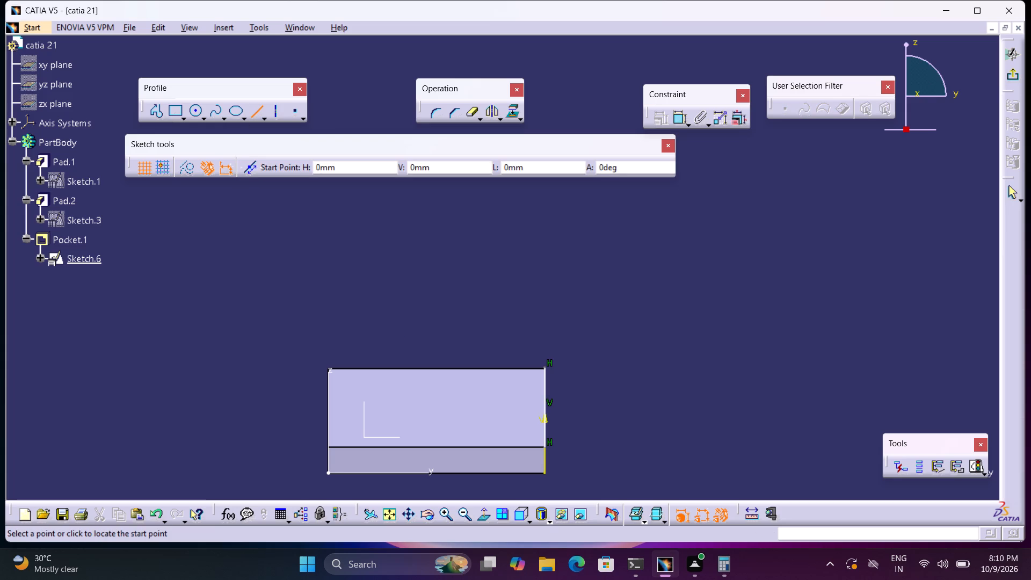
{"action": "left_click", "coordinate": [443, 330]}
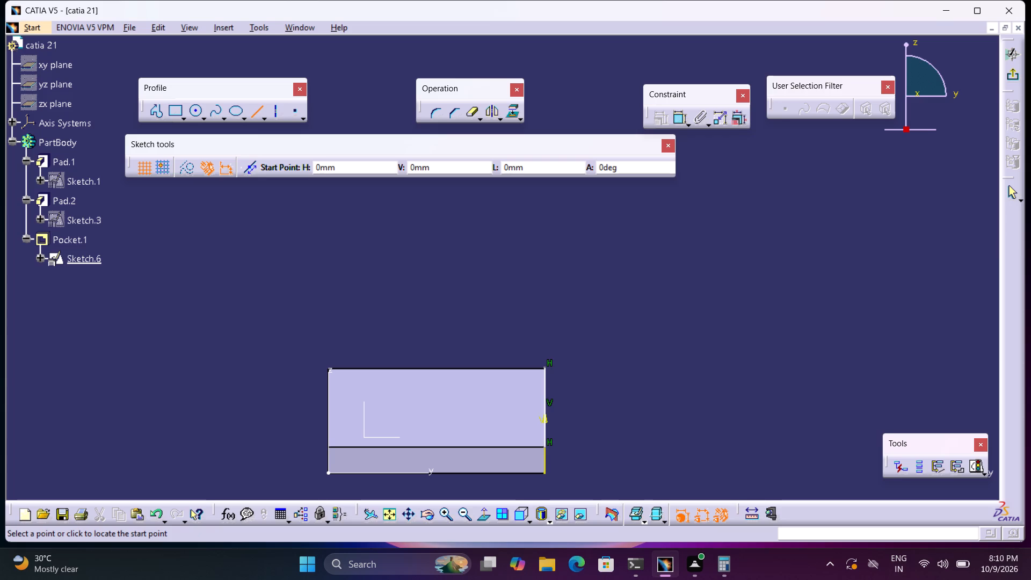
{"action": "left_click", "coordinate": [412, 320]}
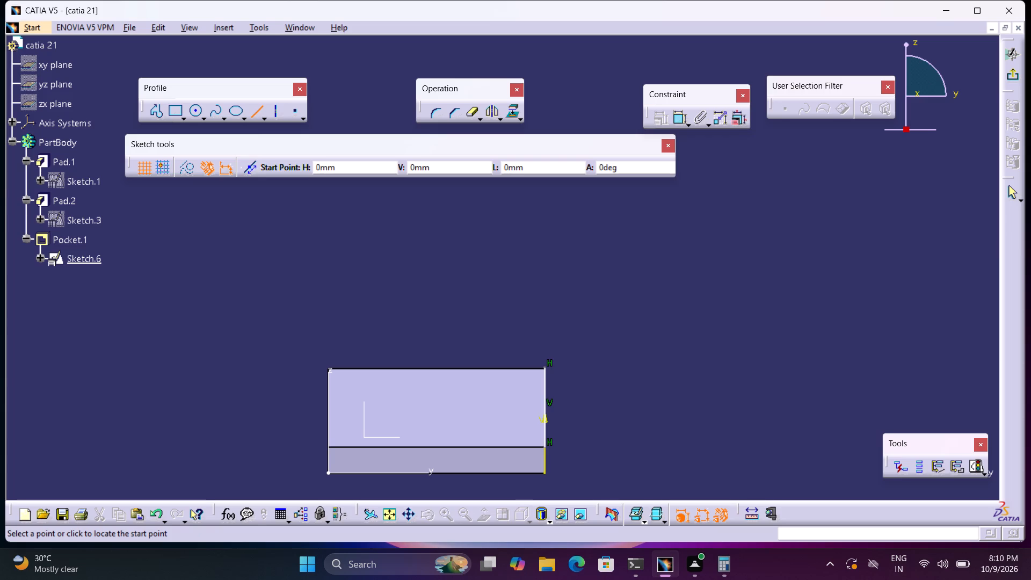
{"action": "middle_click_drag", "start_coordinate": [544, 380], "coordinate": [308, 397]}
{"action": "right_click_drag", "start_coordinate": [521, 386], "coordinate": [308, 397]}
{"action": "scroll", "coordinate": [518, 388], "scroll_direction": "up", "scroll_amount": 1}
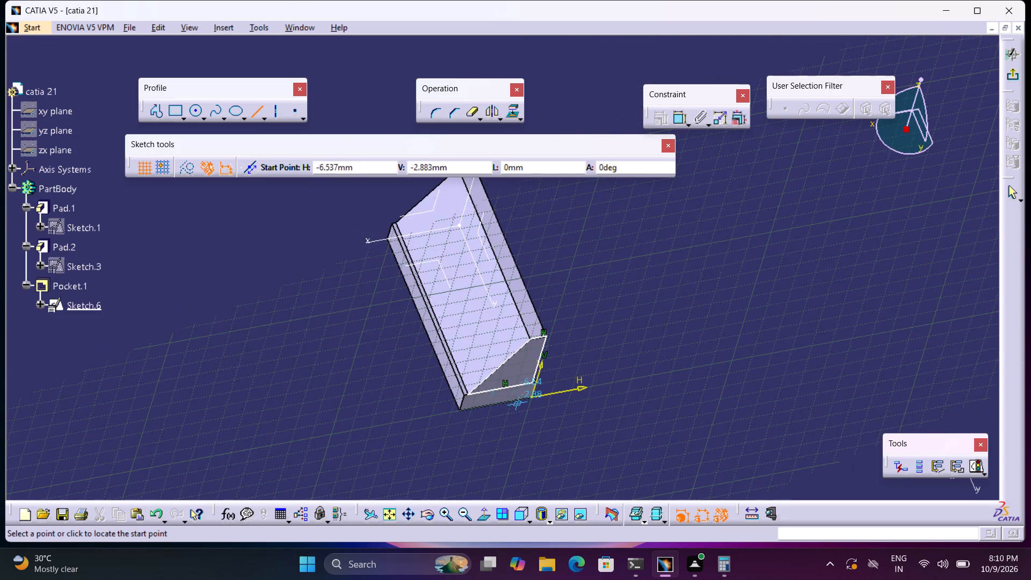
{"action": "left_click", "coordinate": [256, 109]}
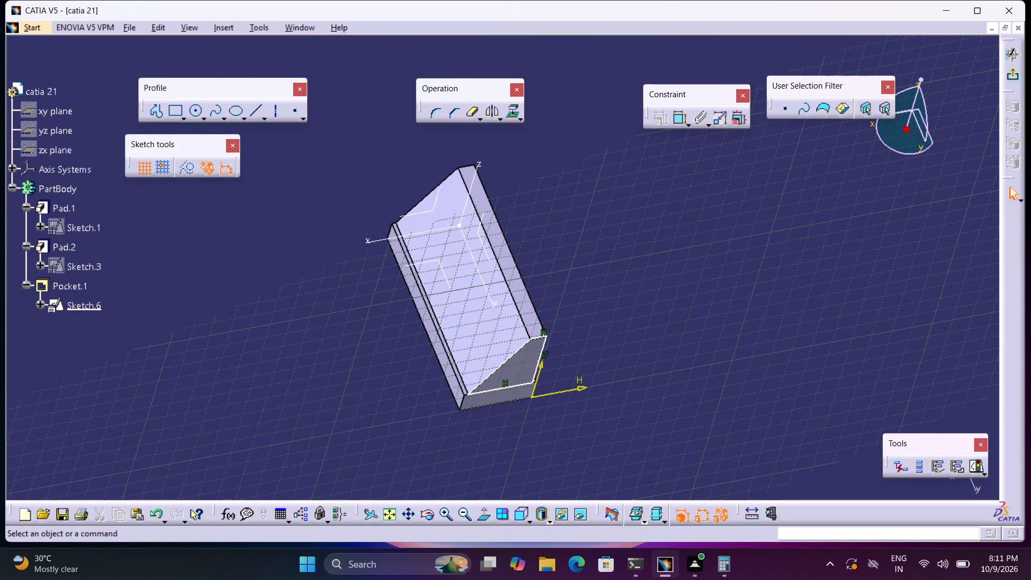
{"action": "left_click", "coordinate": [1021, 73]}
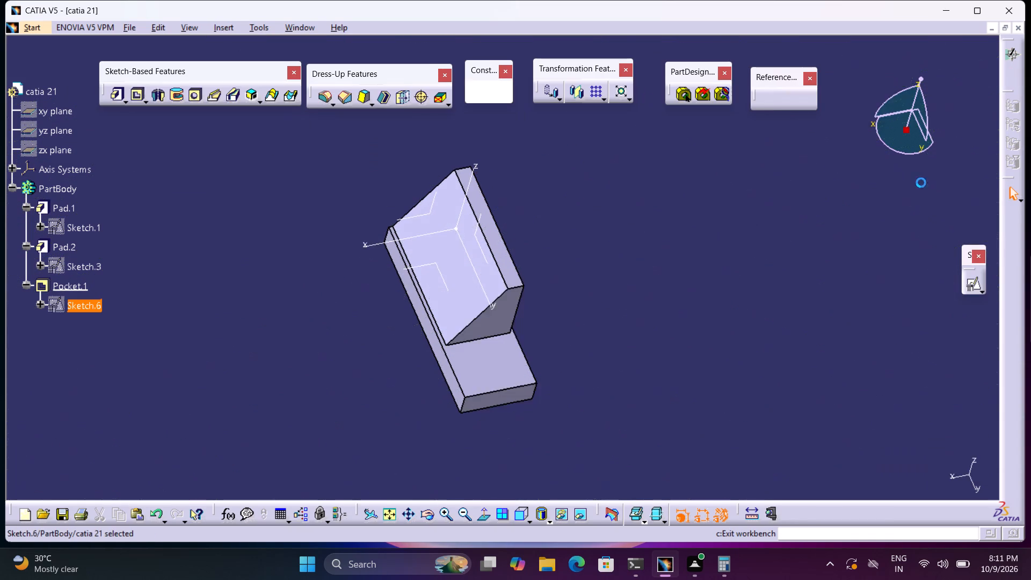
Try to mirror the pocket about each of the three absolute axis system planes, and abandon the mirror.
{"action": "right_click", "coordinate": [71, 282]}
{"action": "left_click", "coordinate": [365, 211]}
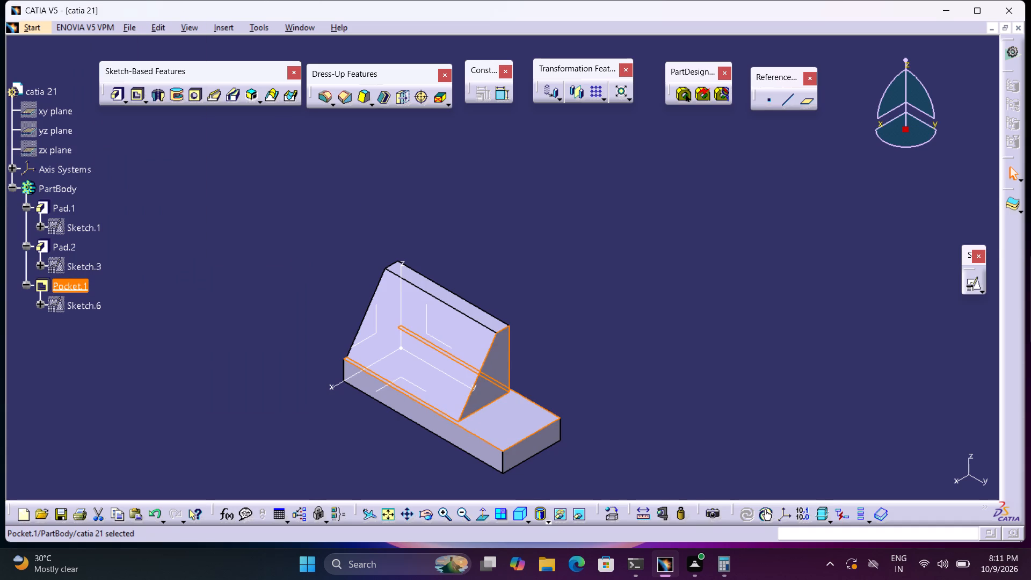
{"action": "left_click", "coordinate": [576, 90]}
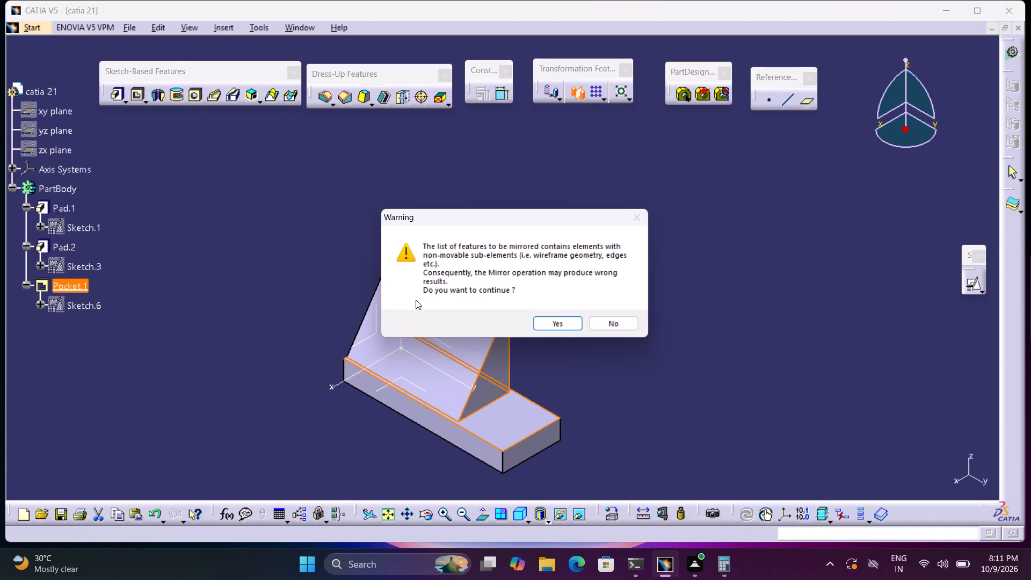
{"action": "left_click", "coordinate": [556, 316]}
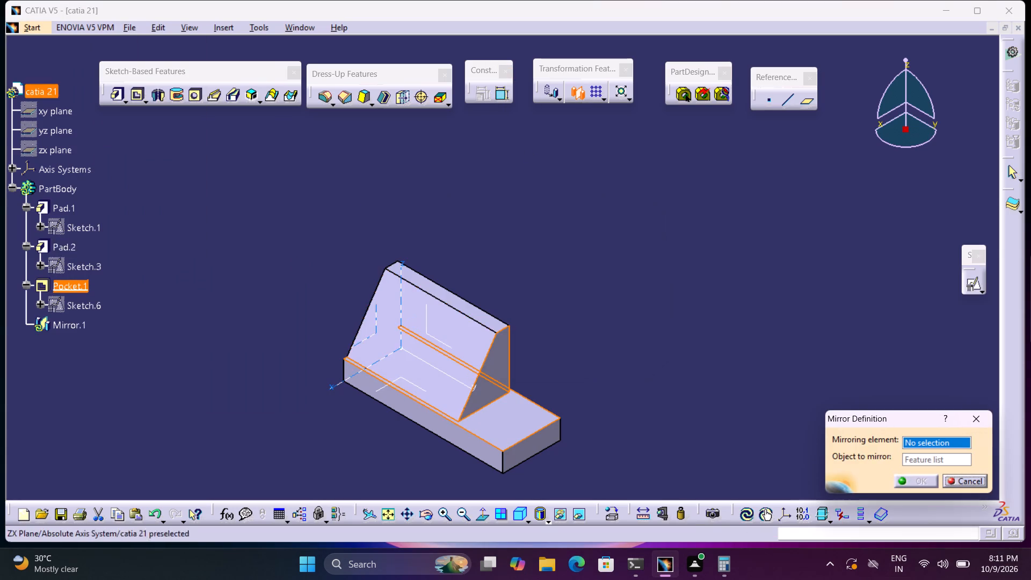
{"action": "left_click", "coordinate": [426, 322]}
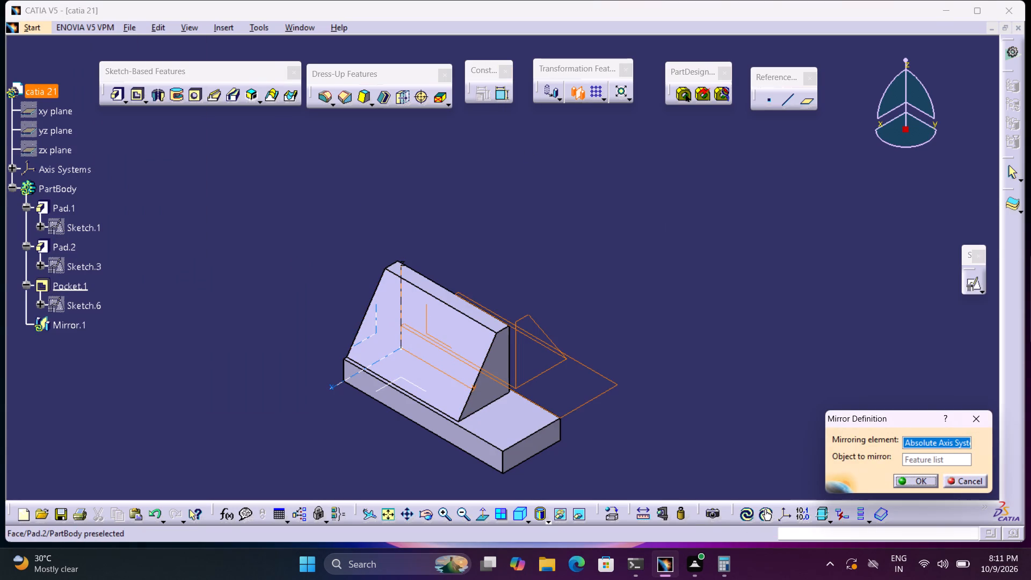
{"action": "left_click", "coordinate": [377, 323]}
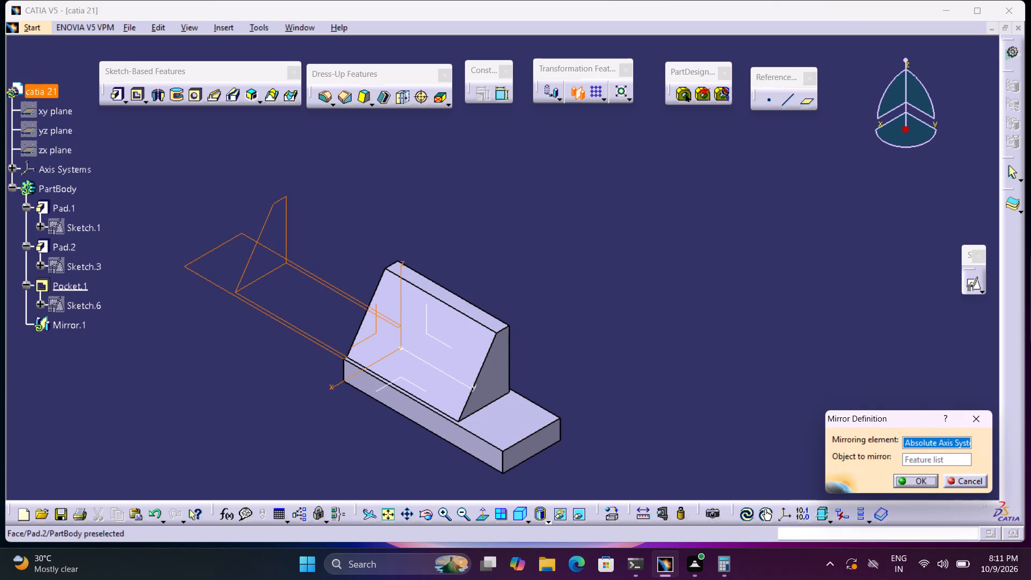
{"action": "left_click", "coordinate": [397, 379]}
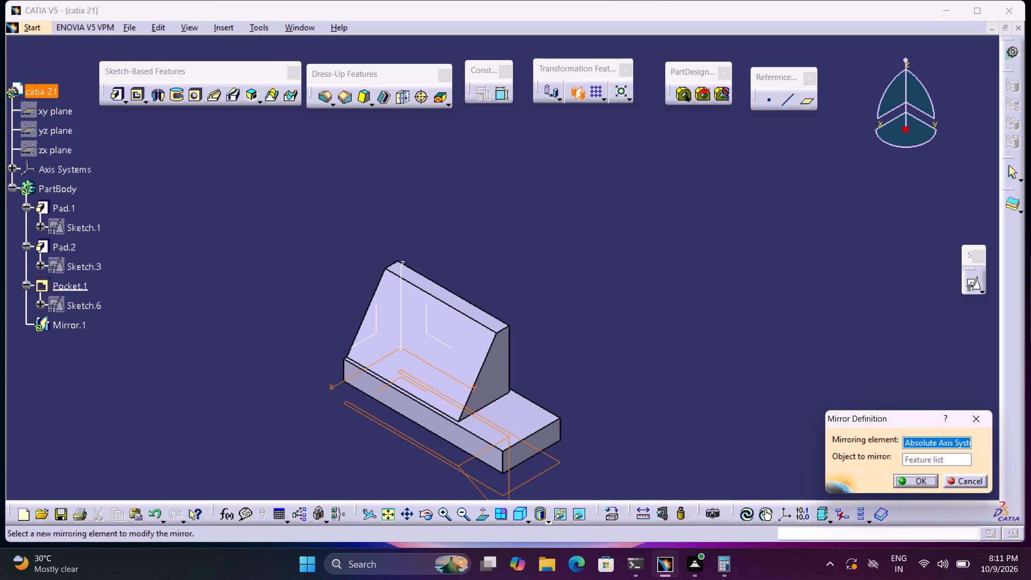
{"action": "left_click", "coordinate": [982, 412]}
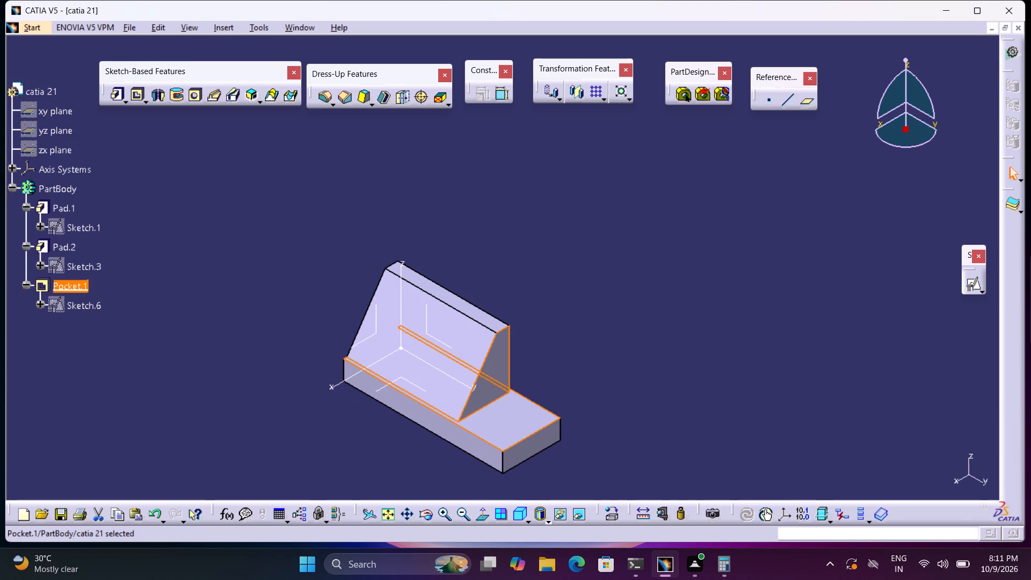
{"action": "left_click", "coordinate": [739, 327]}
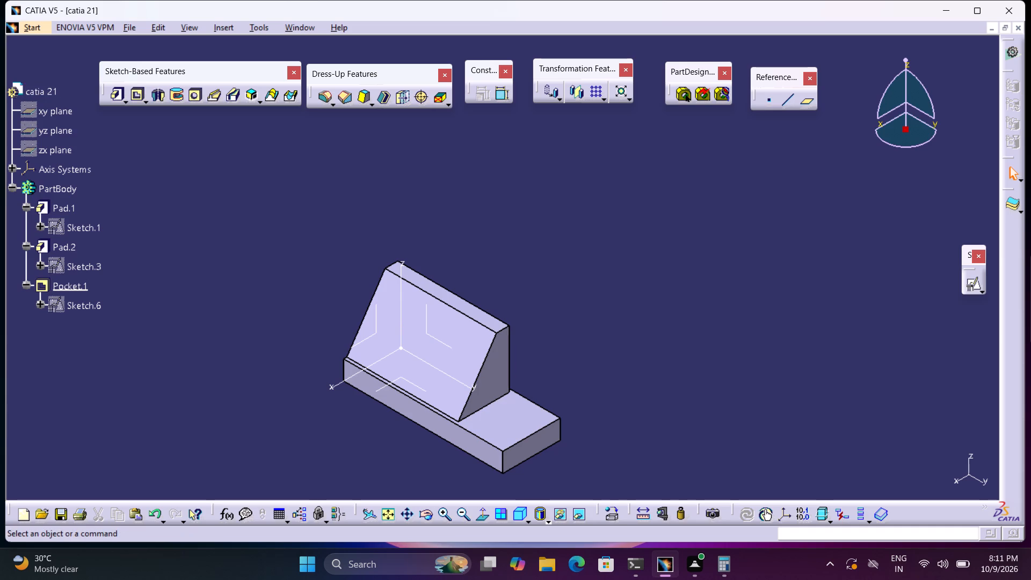
Reopen the pocket's sketch, examine where its profile sits on the end of the block, and exit the sketch.
{"action": "double_click", "coordinate": [94, 303]}
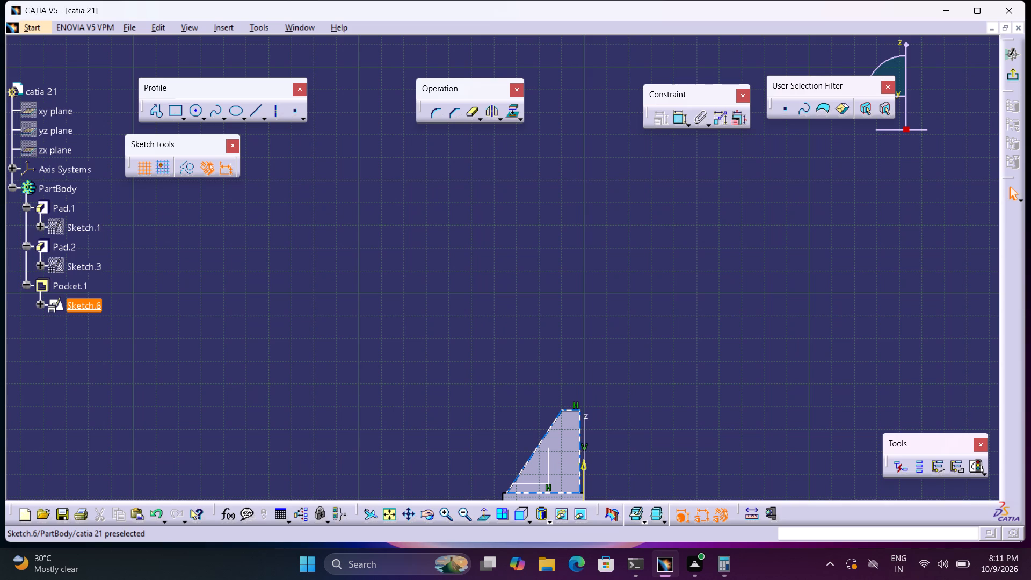
{"action": "middle_click_drag", "start_coordinate": [337, 305], "coordinate": [263, 182]}
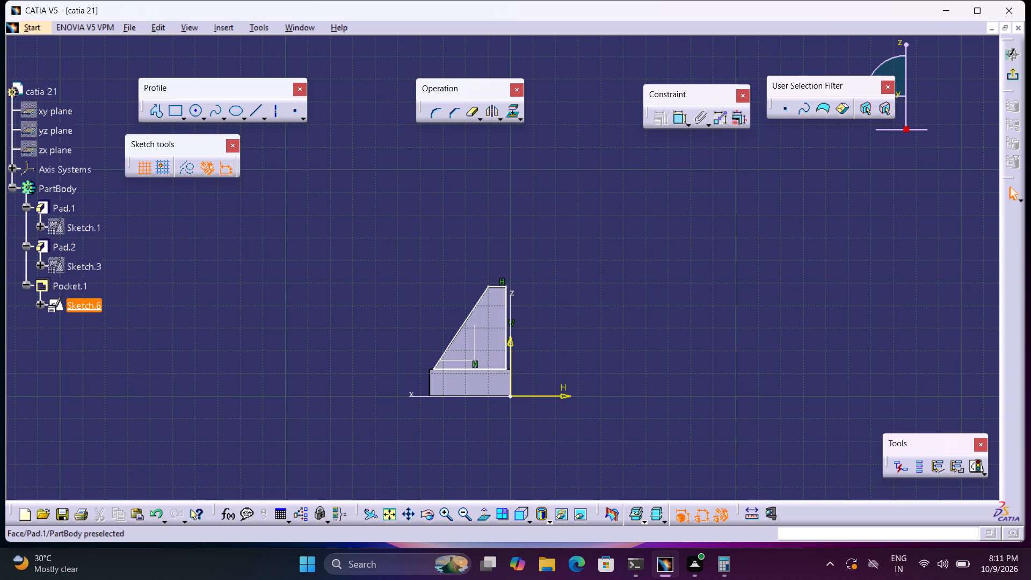
{"action": "left_click", "coordinate": [1020, 74]}
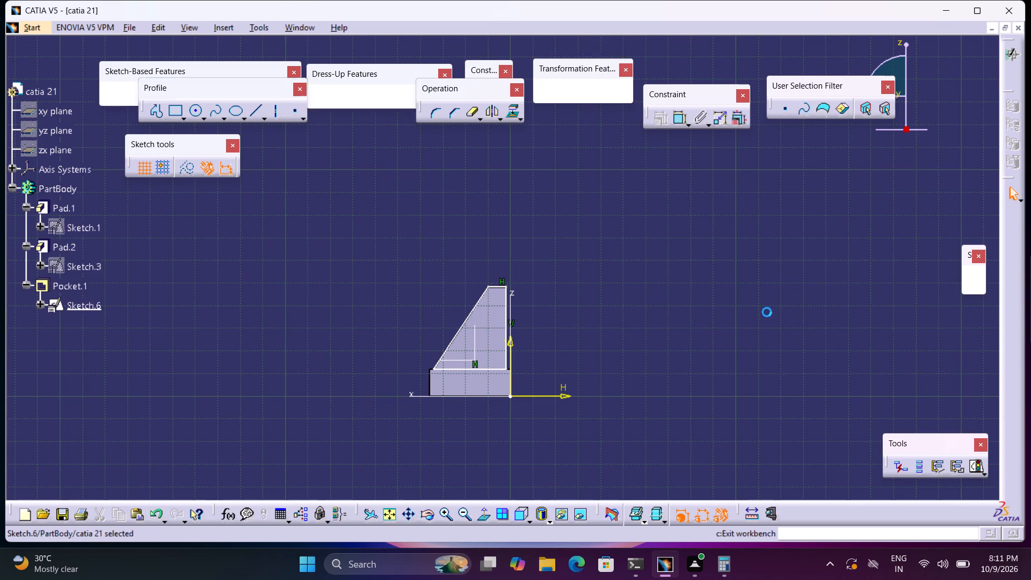
{"action": "left_click", "coordinate": [971, 281]}
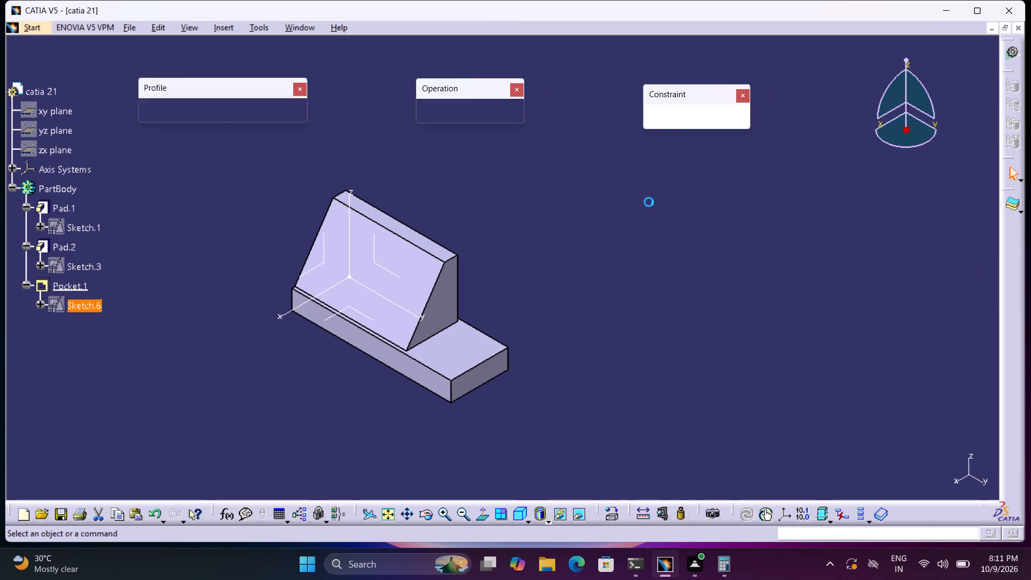
{"action": "middle_click_drag", "start_coordinate": [645, 199], "coordinate": [600, 243]}
{"action": "right_click_drag", "start_coordinate": [660, 208], "coordinate": [671, 215]}
{"action": "middle_click_drag", "start_coordinate": [517, 256], "coordinate": [590, 286]}
{"action": "right_click_drag", "start_coordinate": [553, 267], "coordinate": [590, 286]}
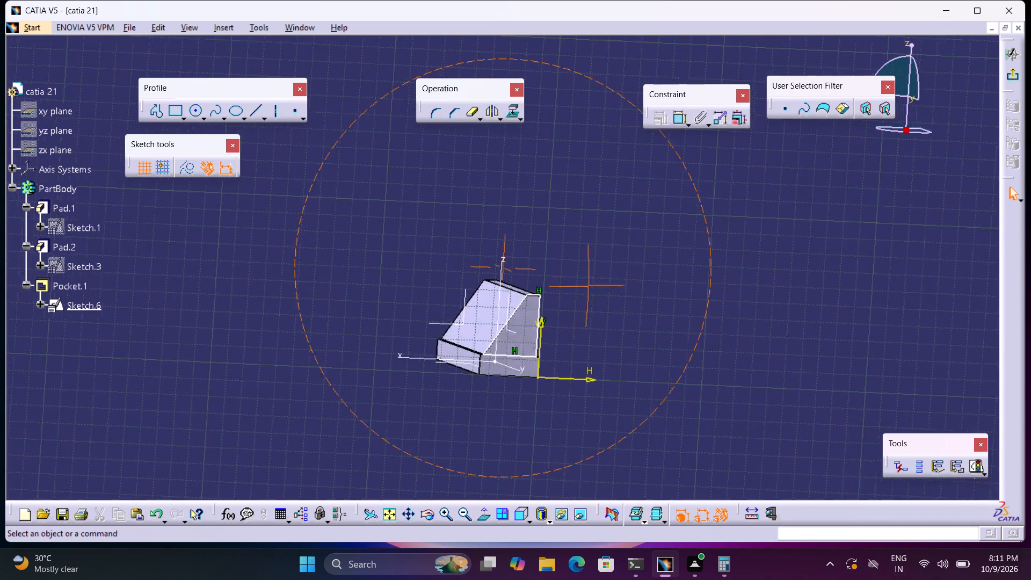
{"action": "right_click_drag", "start_coordinate": [590, 286], "coordinate": [595, 287]}
{"action": "middle_click_drag", "start_coordinate": [590, 286], "coordinate": [641, 253]}
{"action": "left_click", "coordinate": [1005, 78]}
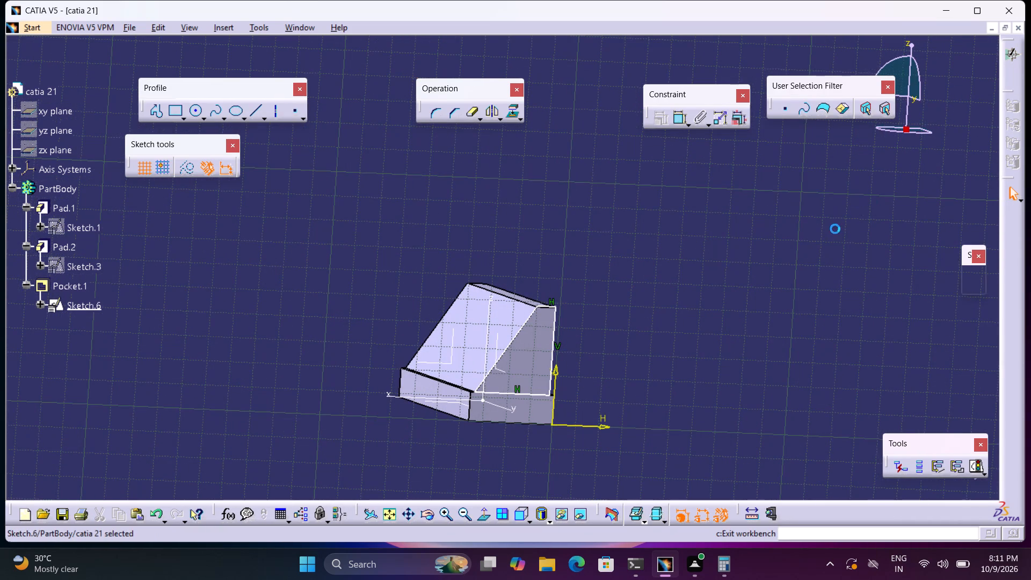
Create a positioned sketch on the uncut end face of the block.
{"action": "double_click", "coordinate": [814, 223]}
{"action": "left_click", "coordinate": [973, 280]}
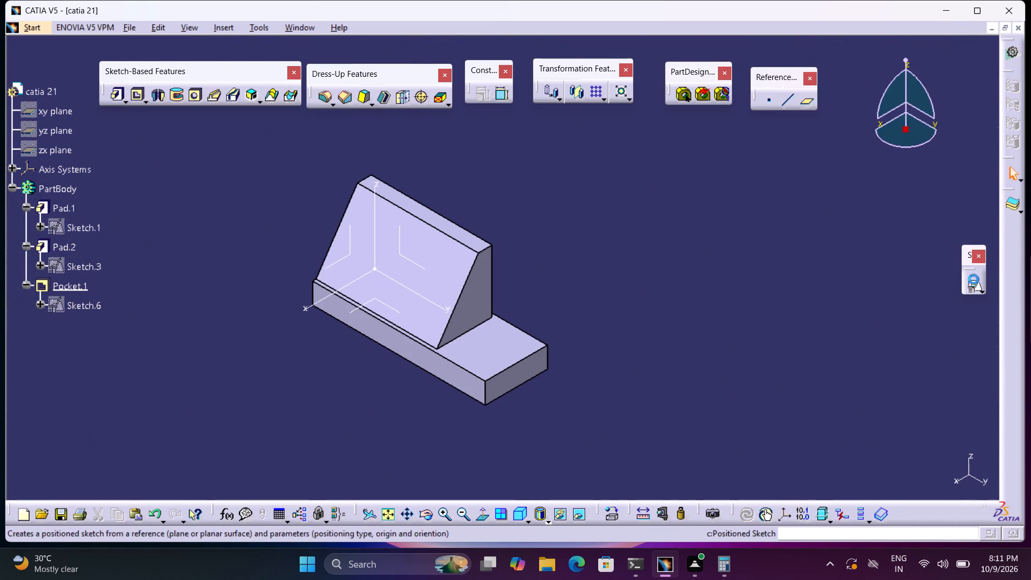
{"action": "middle_click_drag", "start_coordinate": [699, 215], "coordinate": [680, 249]}
{"action": "right_click_drag", "start_coordinate": [731, 231], "coordinate": [680, 249]}
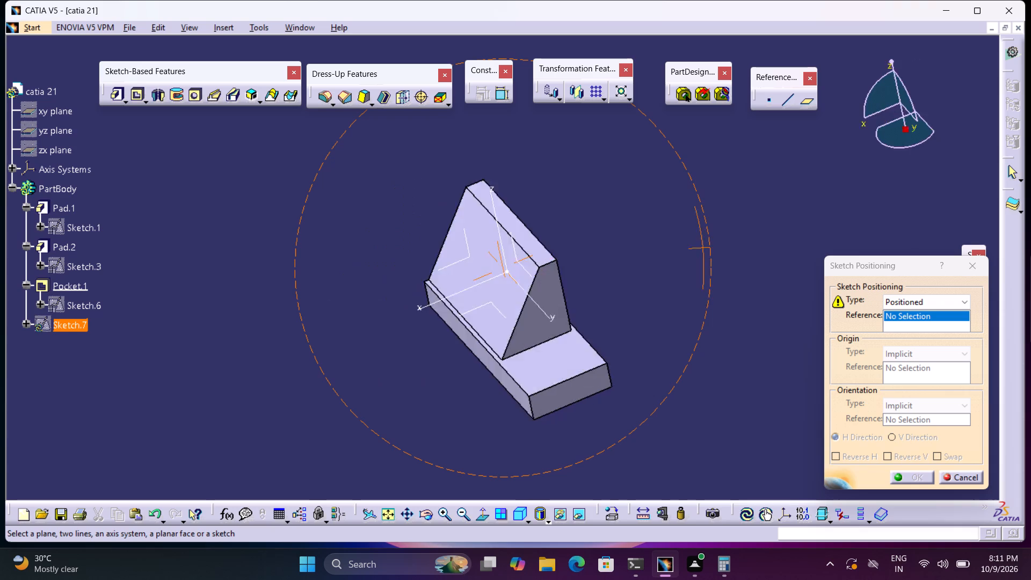
{"action": "right_click_drag", "start_coordinate": [680, 249], "coordinate": [204, 396]}
{"action": "middle_click_drag", "start_coordinate": [680, 249], "coordinate": [204, 398]}
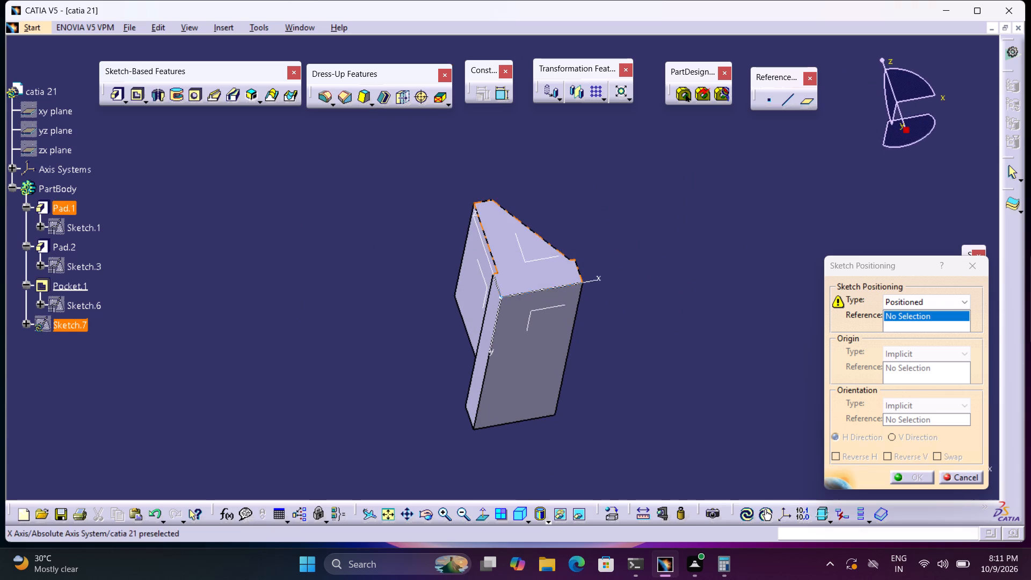
{"action": "left_click", "coordinate": [539, 271]}
{"action": "left_click", "coordinate": [904, 474]}
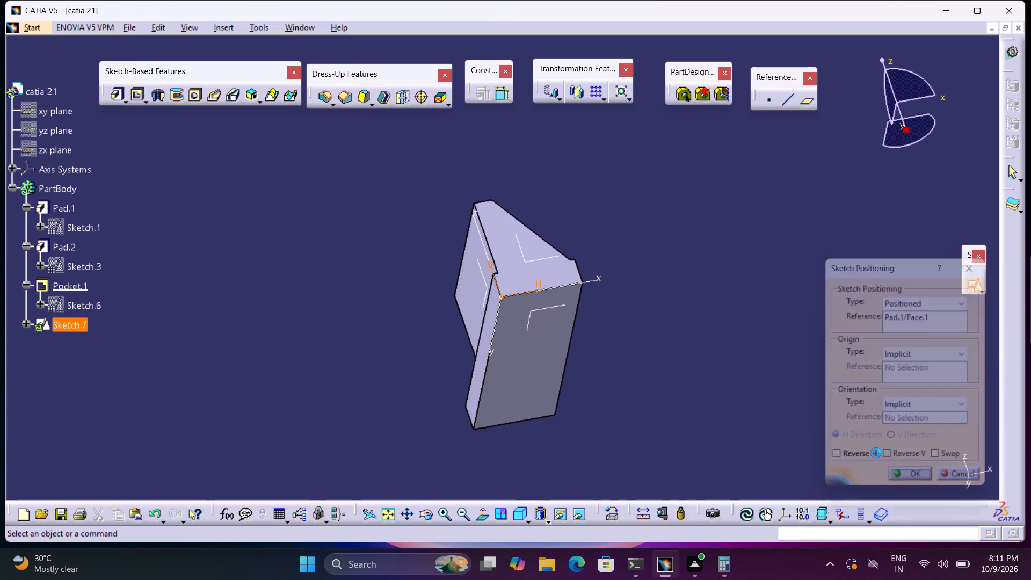
Project the outline of the end face, block and sloped pad together, into the sketch.
{"action": "middle_click_drag", "start_coordinate": [628, 257], "coordinate": [553, 318]}
{"action": "right_click", "coordinate": [574, 393]}
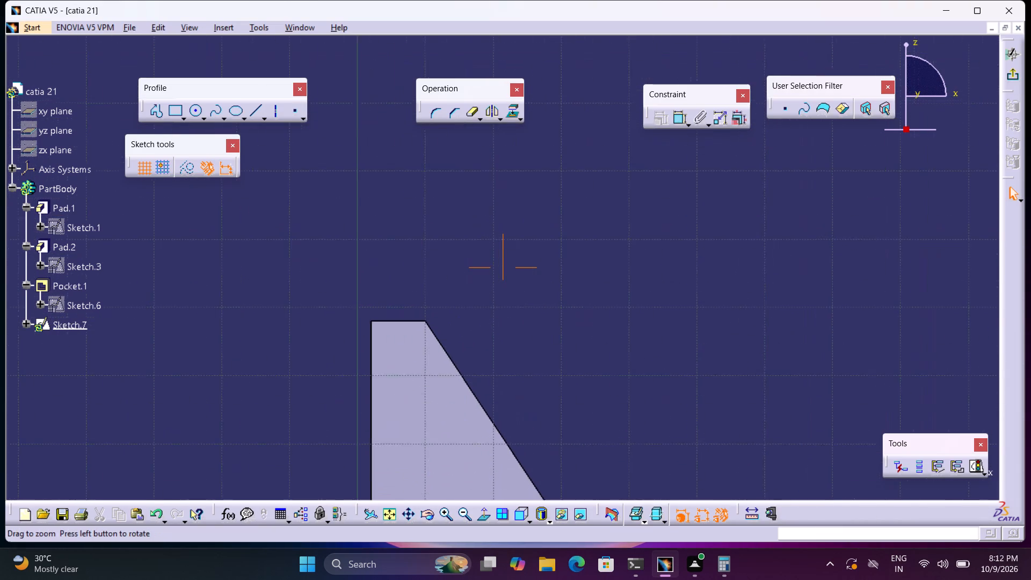
{"action": "middle_click_drag", "start_coordinate": [553, 318], "coordinate": [549, 300]}
{"action": "middle_click_drag", "start_coordinate": [655, 405], "coordinate": [629, 164]}
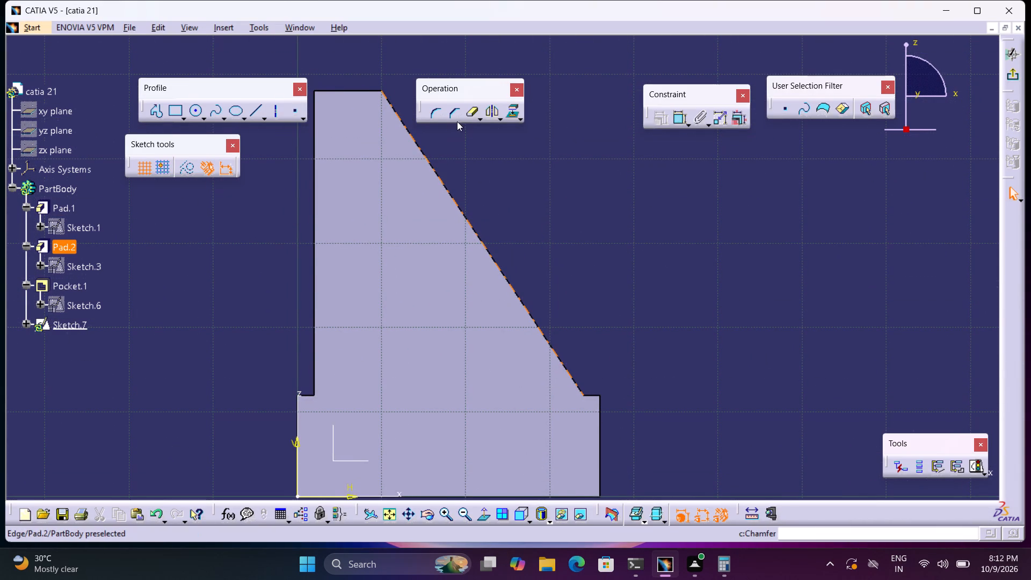
{"action": "left_click", "coordinate": [508, 113]}
{"action": "left_click", "coordinate": [412, 250]}
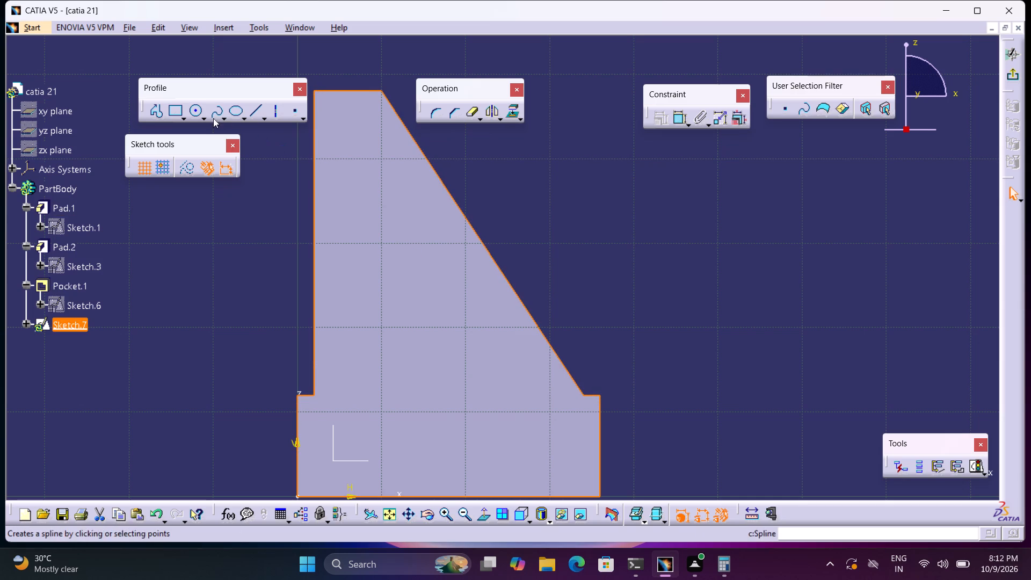
Start a profile with a base line about 32.2 mm long under the sloped pad and a line up its sloping edge to the top corner.
{"action": "left_click", "coordinate": [153, 108]}
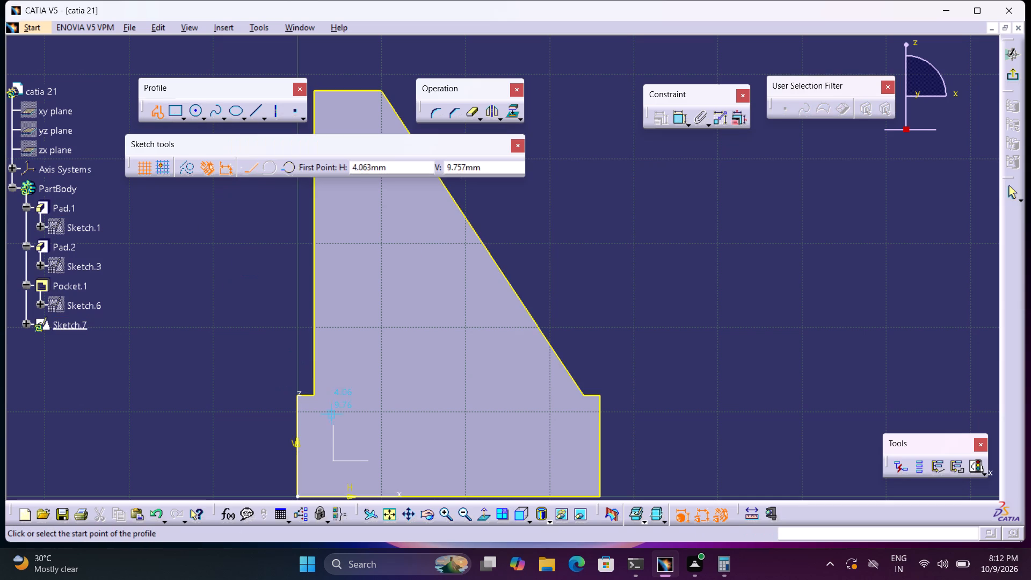
{"action": "left_click", "coordinate": [313, 394]}
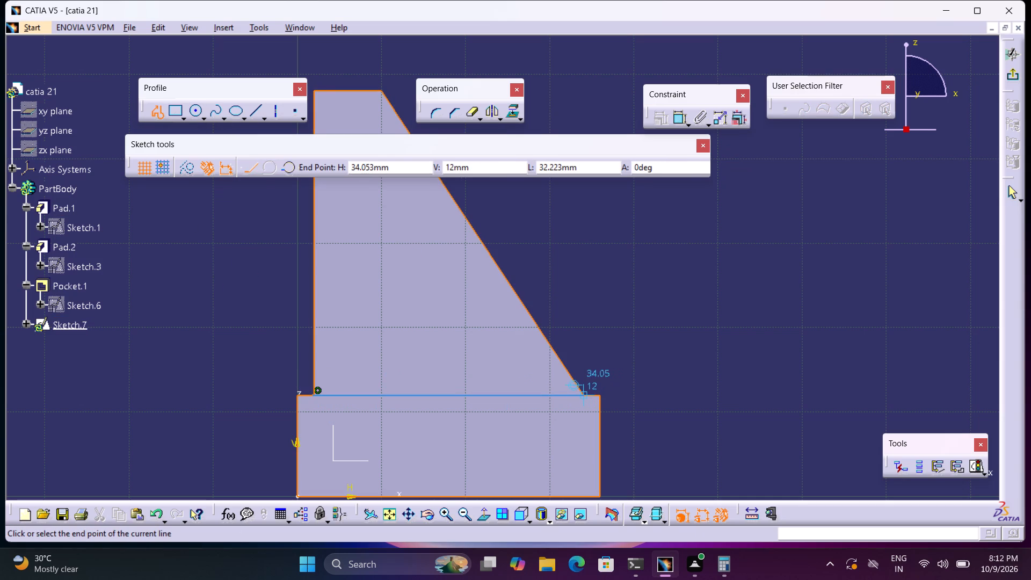
{"action": "left_click", "coordinate": [583, 394]}
{"action": "middle_click_drag", "start_coordinate": [555, 285], "coordinate": [606, 368]}
{"action": "middle_click_drag", "start_coordinate": [527, 268], "coordinate": [550, 304]}
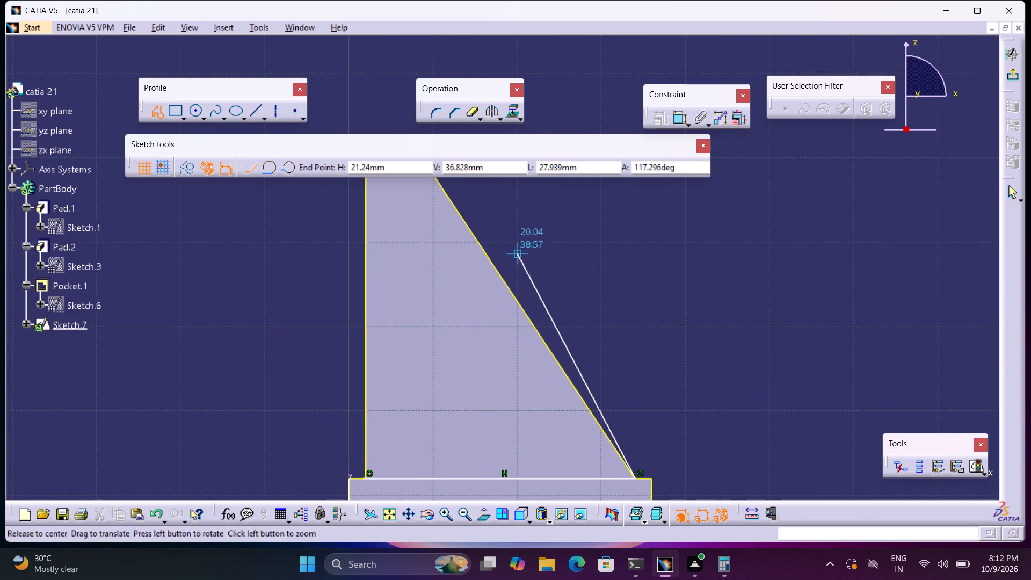
{"action": "middle_click_drag", "start_coordinate": [550, 304], "coordinate": [604, 394]}
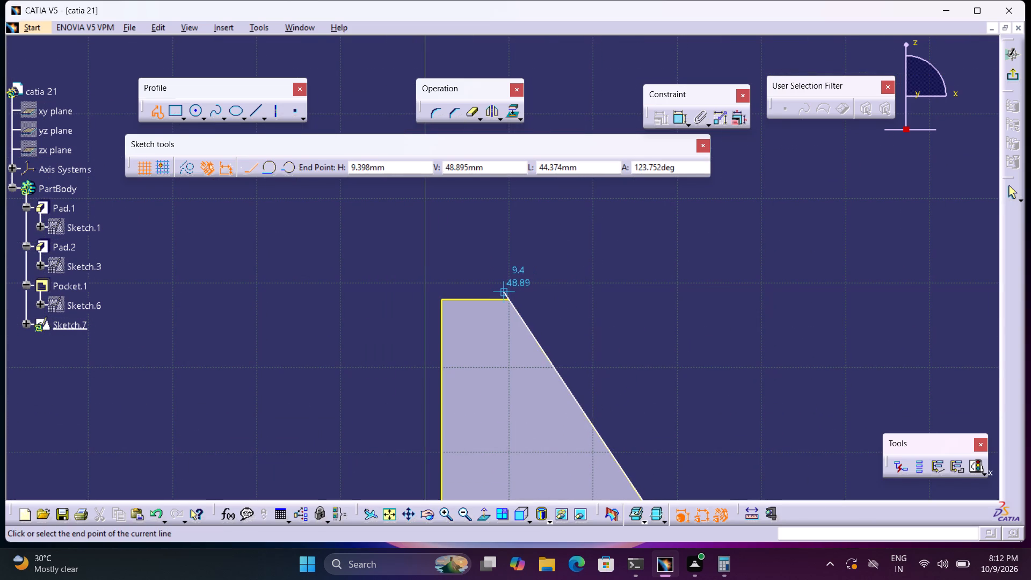
{"action": "left_click", "coordinate": [507, 296]}
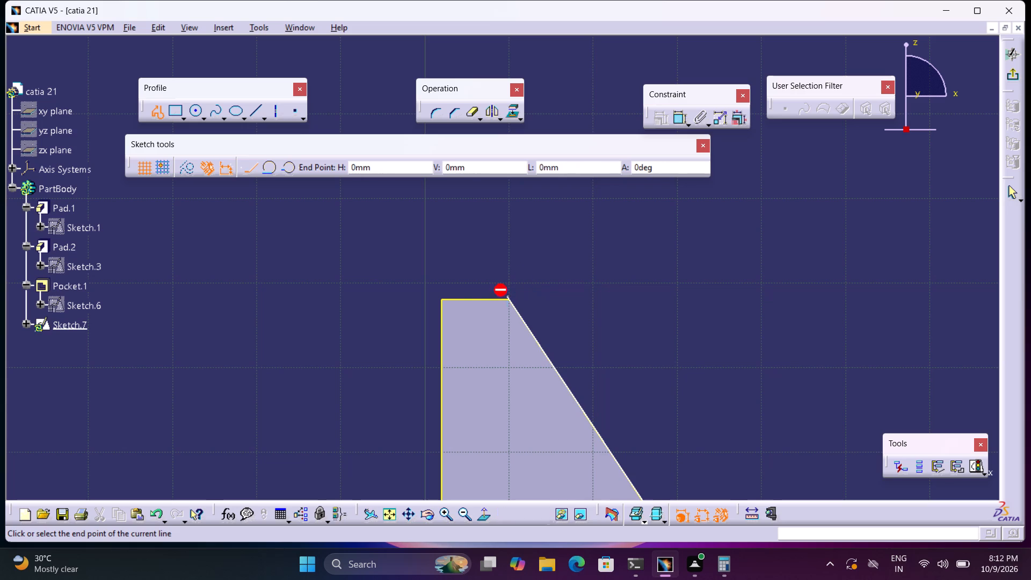
Close the profile with a horizontal top line about 8 mm long and a vertical line about 36.3 mm long, and exit the sketch.
{"action": "left_click", "coordinate": [441, 292]}
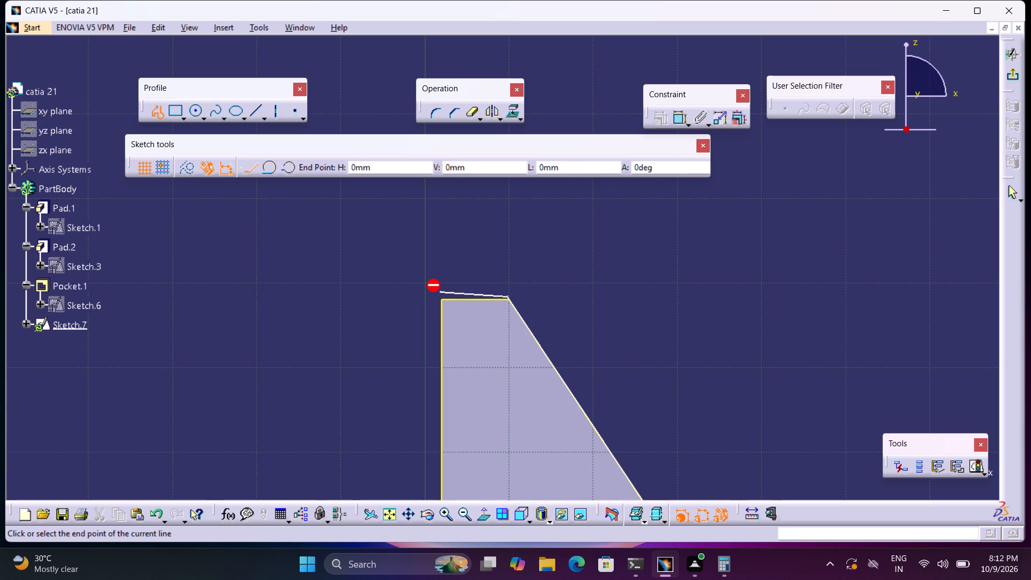
{"action": "key", "text": "ctrl+z"}
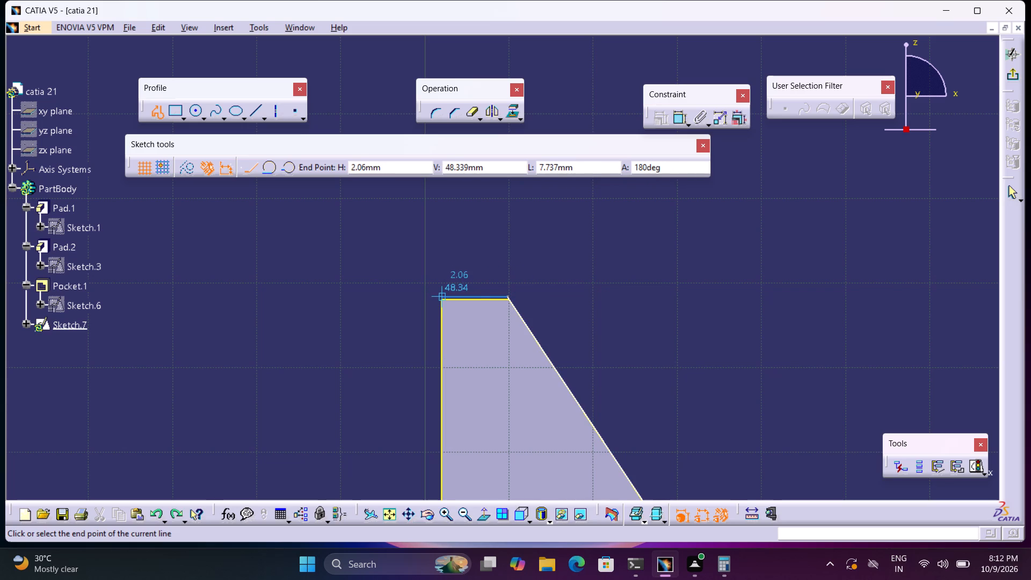
{"action": "left_click", "coordinate": [443, 294]}
{"action": "middle_click_drag", "start_coordinate": [449, 315], "coordinate": [465, 223]}
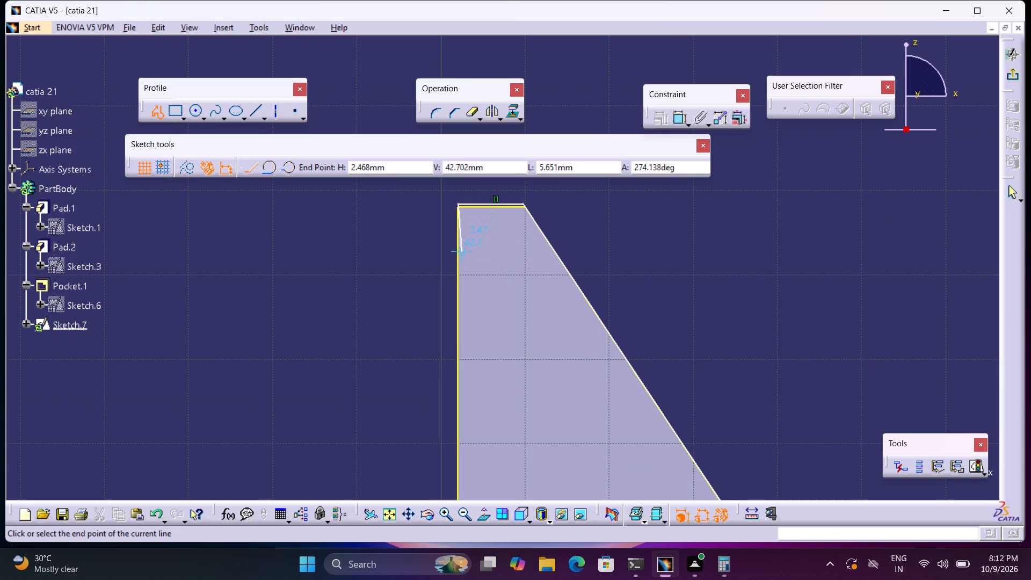
{"action": "middle_click_drag", "start_coordinate": [460, 257], "coordinate": [494, 95]}
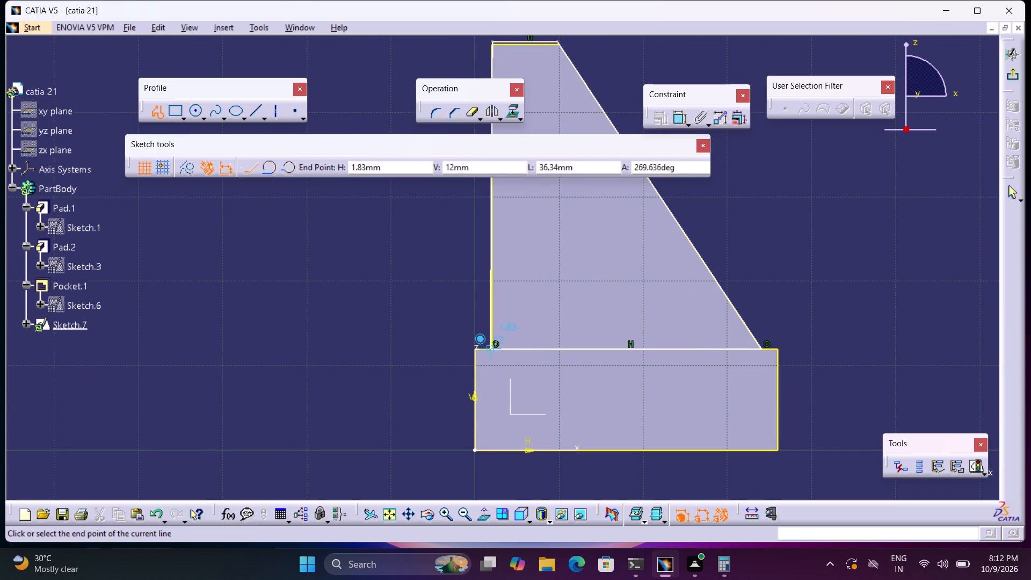
{"action": "key", "text": "ctrl+z"}
{"action": "middle_click_drag", "start_coordinate": [500, 260], "coordinate": [461, 564]}
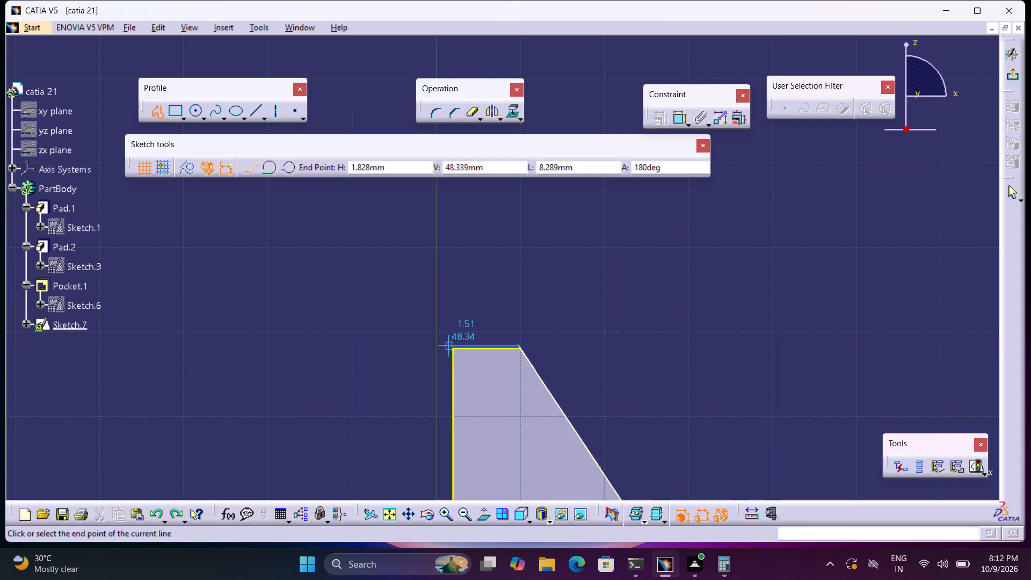
{"action": "left_click", "coordinate": [452, 345]}
{"action": "middle_click_drag", "start_coordinate": [467, 362], "coordinate": [488, 200]}
{"action": "middle_click_drag", "start_coordinate": [509, 356], "coordinate": [490, 247]}
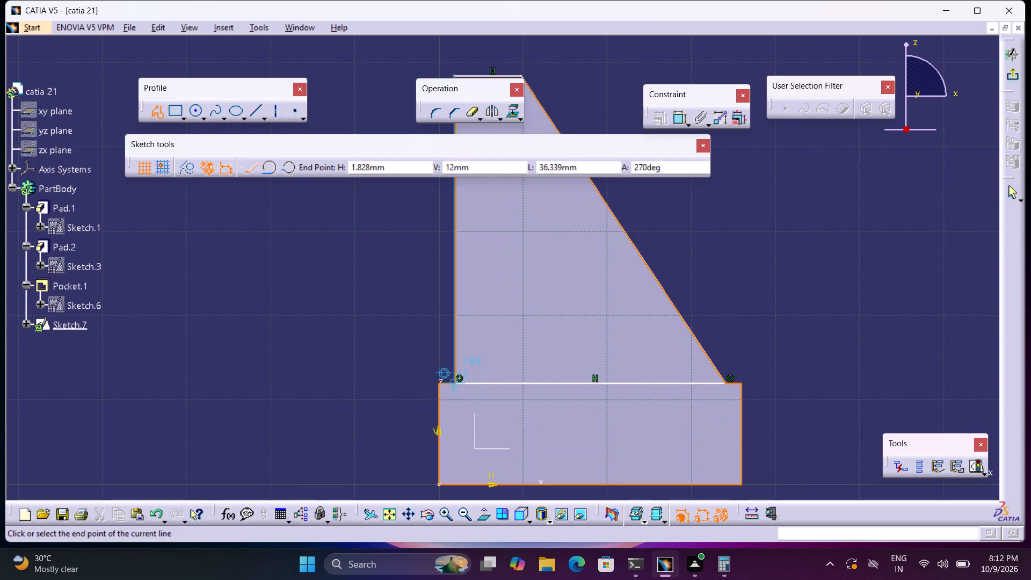
{"action": "left_click", "coordinate": [455, 380]}
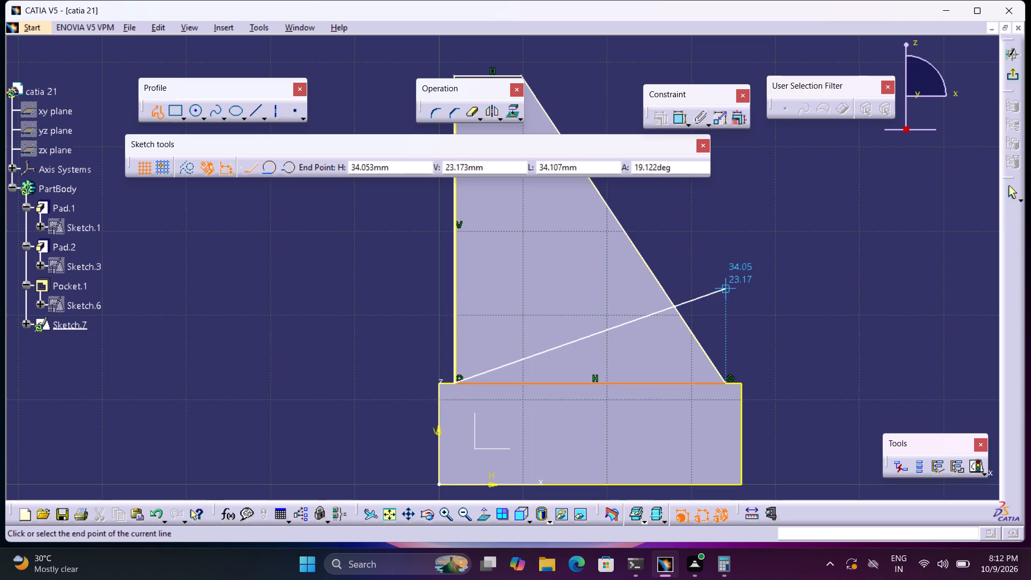
{"action": "left_click", "coordinate": [1013, 77]}
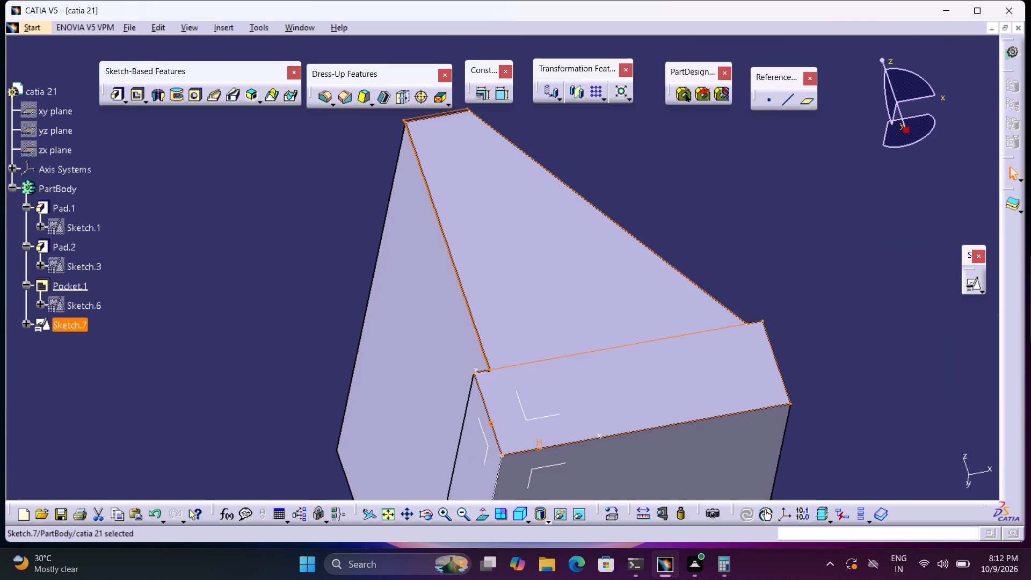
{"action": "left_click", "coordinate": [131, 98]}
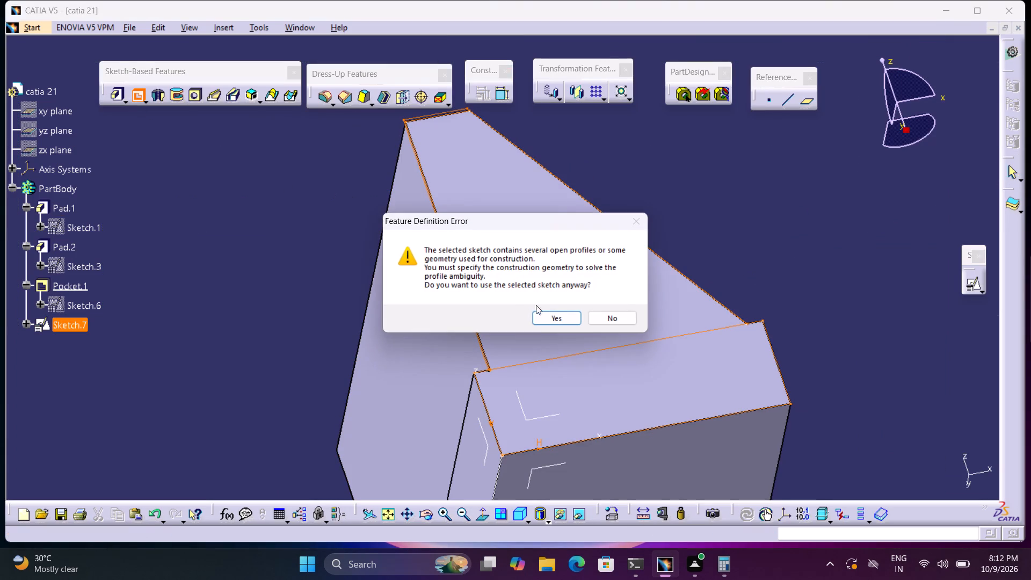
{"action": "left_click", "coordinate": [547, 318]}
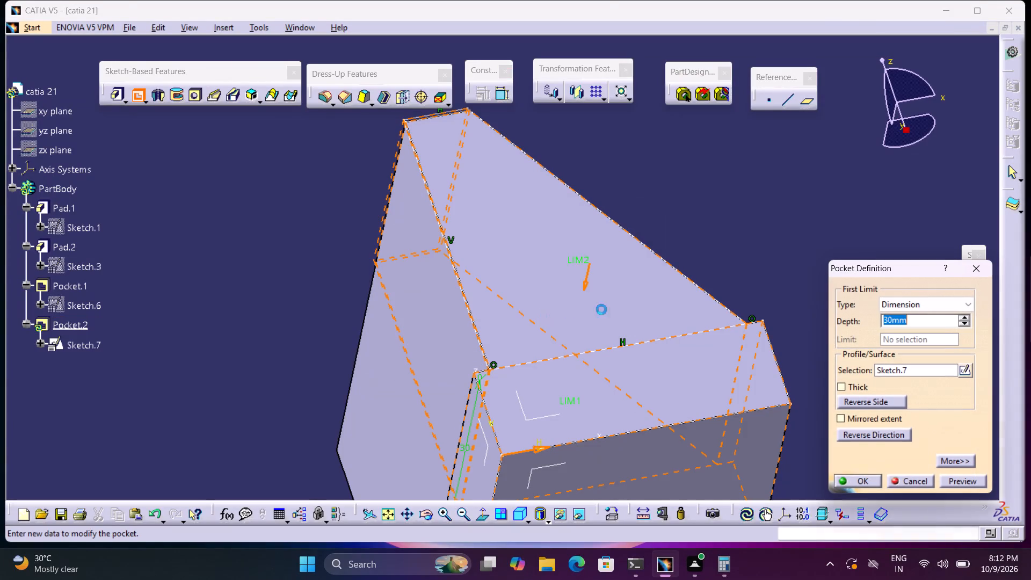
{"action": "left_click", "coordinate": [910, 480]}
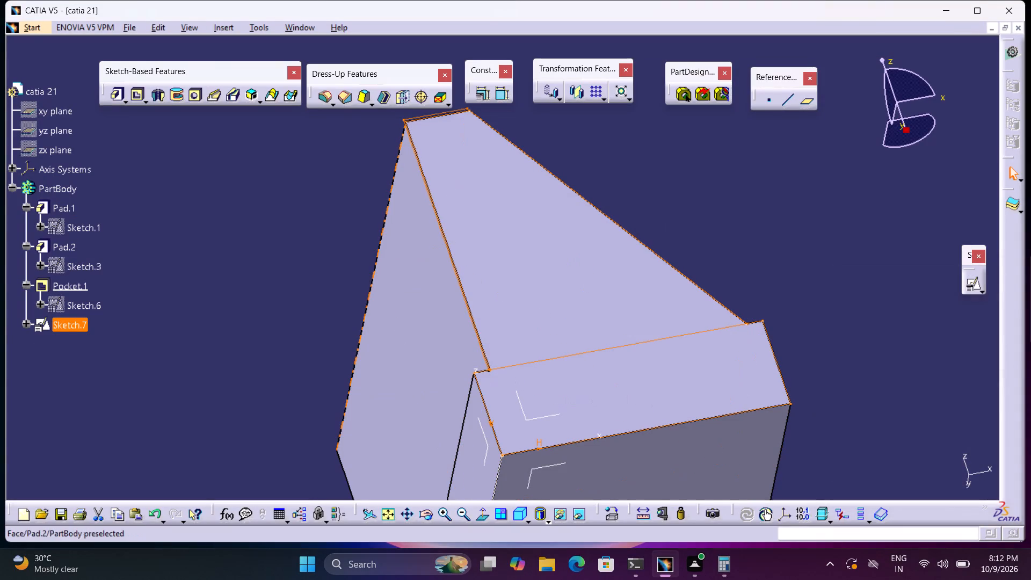
Reopen the new sketch, delete the projected end-face outline, and exit the sketch.
{"action": "double_click", "coordinate": [83, 319]}
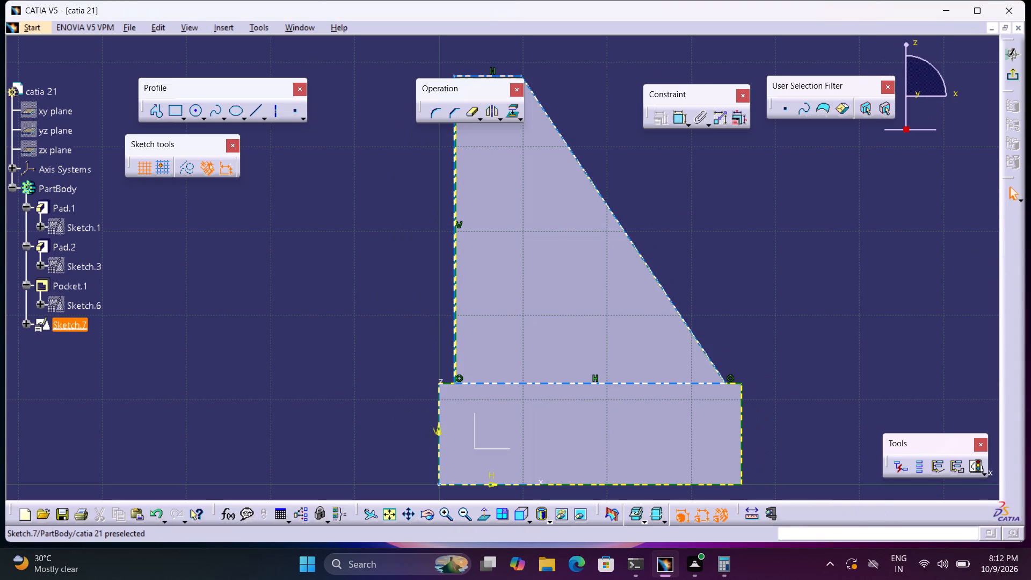
{"action": "left_click", "coordinate": [437, 395]}
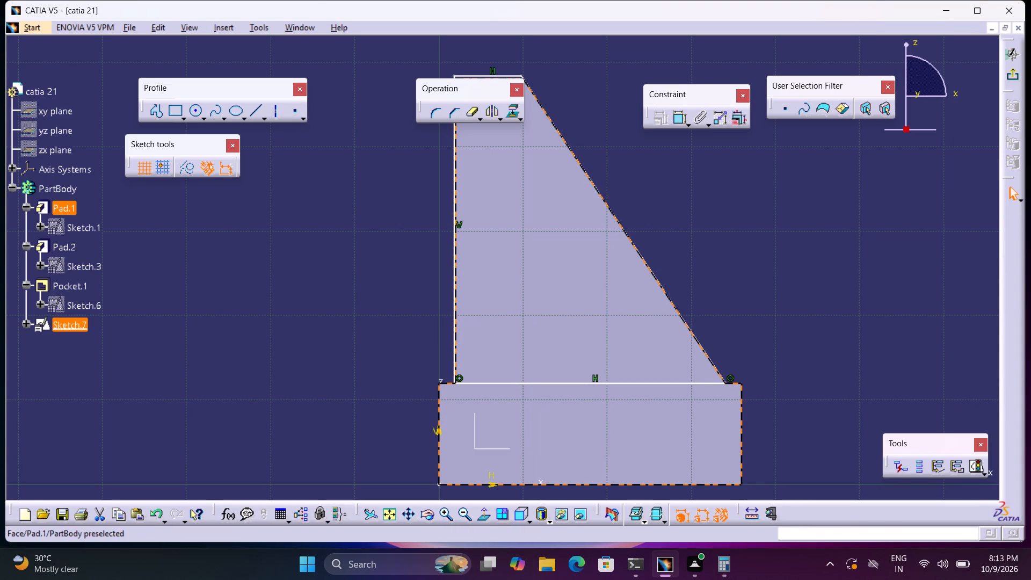
{"action": "key", "text": "Delete"}
{"action": "left_click", "coordinate": [1011, 81]}
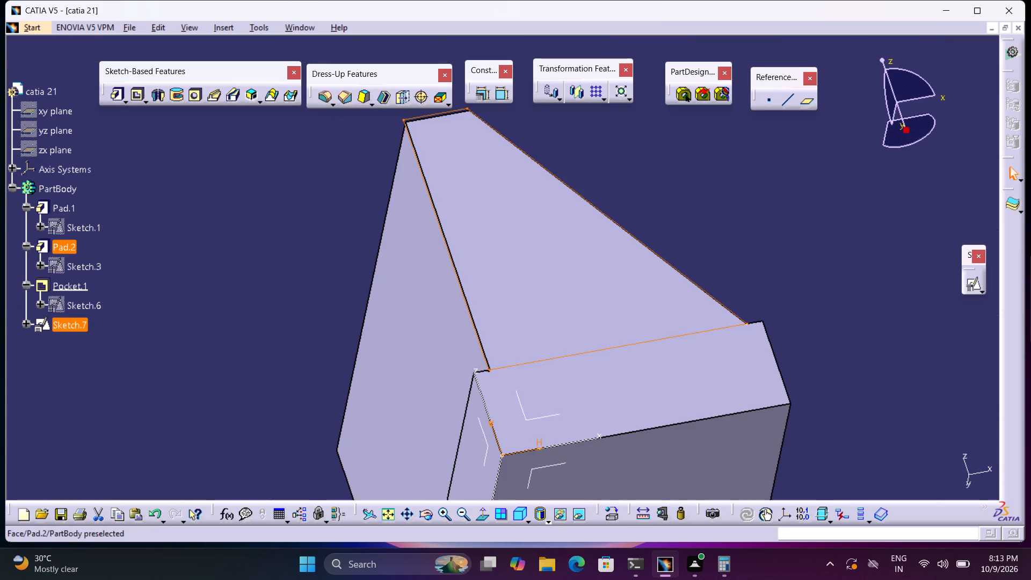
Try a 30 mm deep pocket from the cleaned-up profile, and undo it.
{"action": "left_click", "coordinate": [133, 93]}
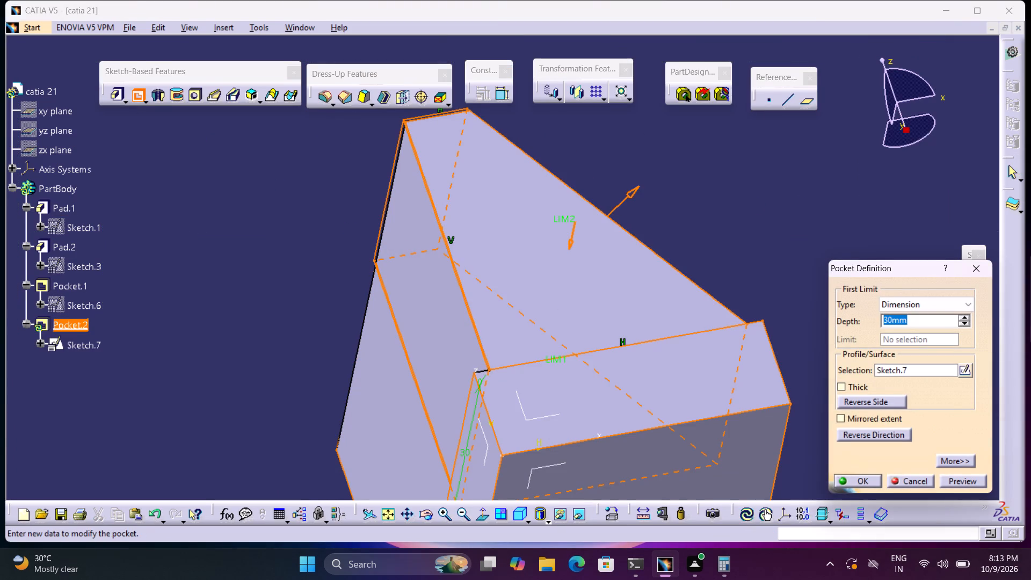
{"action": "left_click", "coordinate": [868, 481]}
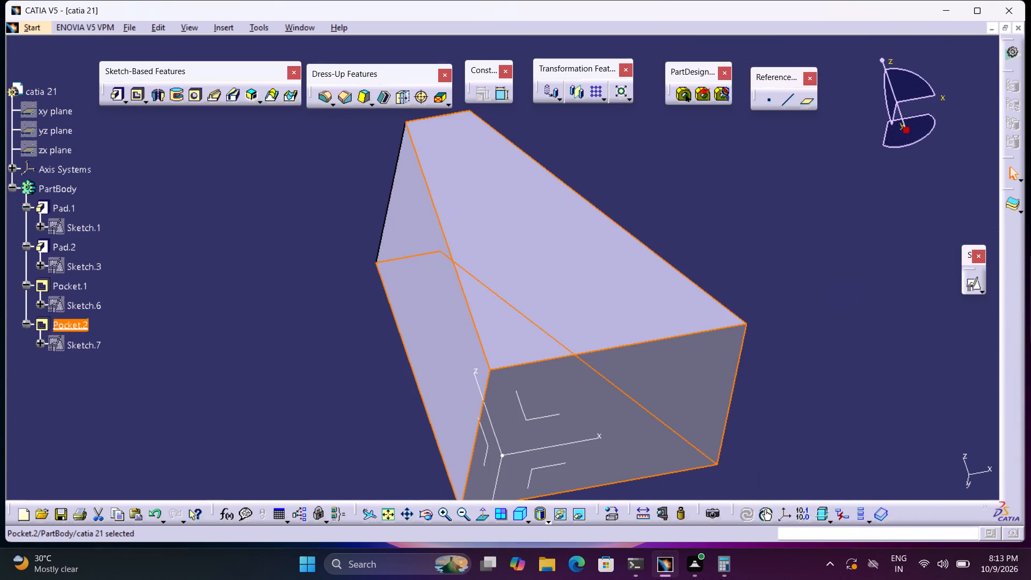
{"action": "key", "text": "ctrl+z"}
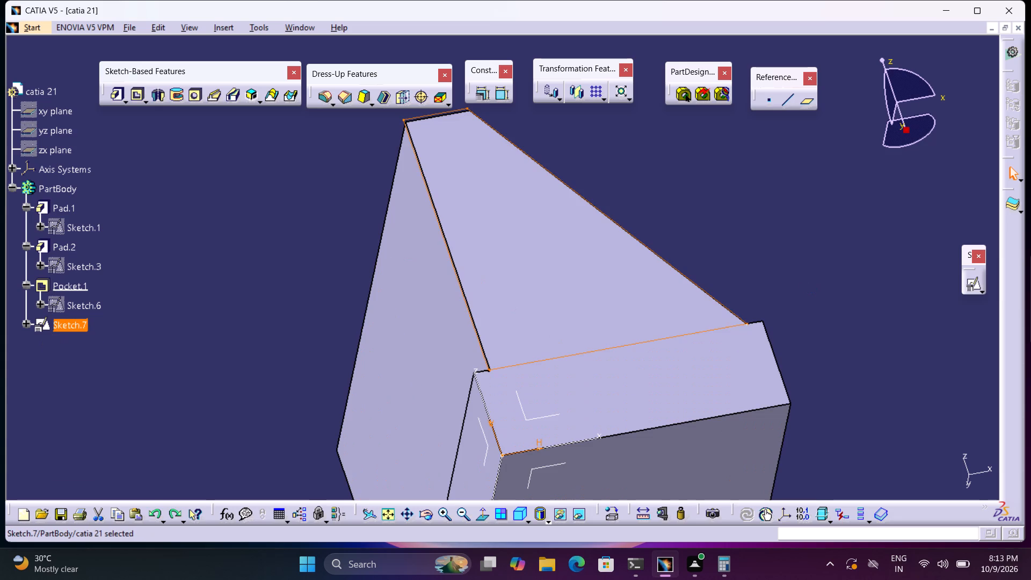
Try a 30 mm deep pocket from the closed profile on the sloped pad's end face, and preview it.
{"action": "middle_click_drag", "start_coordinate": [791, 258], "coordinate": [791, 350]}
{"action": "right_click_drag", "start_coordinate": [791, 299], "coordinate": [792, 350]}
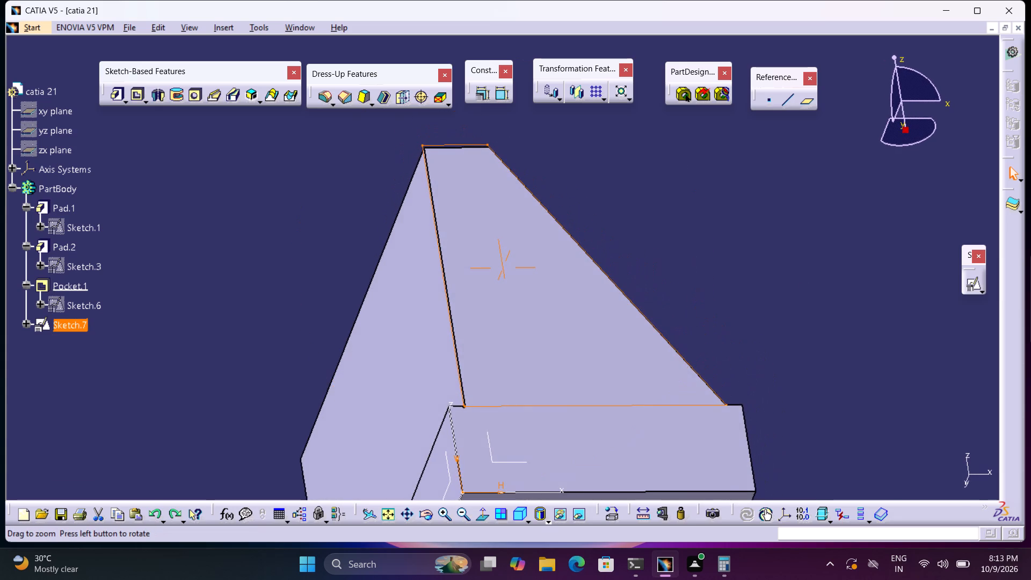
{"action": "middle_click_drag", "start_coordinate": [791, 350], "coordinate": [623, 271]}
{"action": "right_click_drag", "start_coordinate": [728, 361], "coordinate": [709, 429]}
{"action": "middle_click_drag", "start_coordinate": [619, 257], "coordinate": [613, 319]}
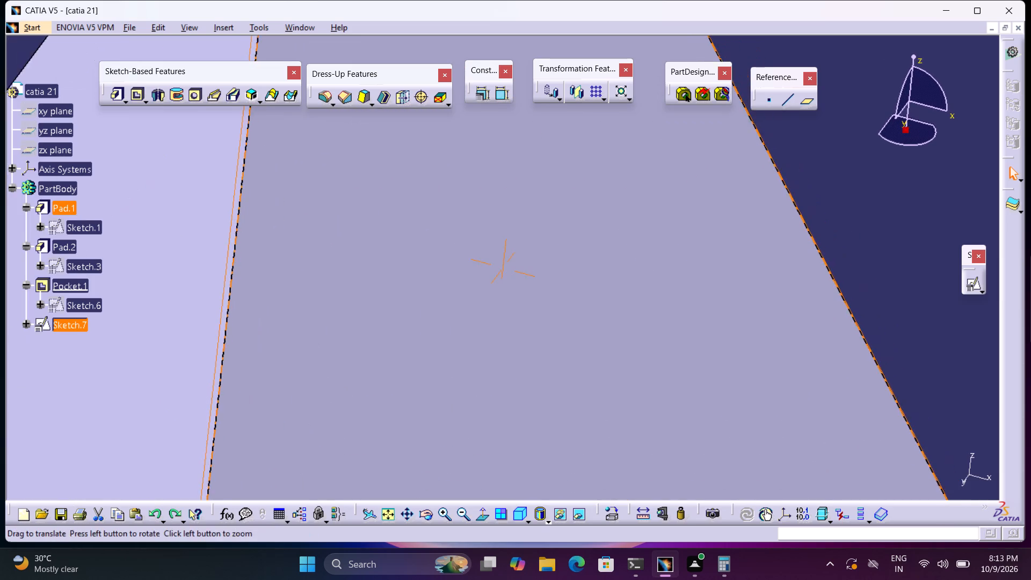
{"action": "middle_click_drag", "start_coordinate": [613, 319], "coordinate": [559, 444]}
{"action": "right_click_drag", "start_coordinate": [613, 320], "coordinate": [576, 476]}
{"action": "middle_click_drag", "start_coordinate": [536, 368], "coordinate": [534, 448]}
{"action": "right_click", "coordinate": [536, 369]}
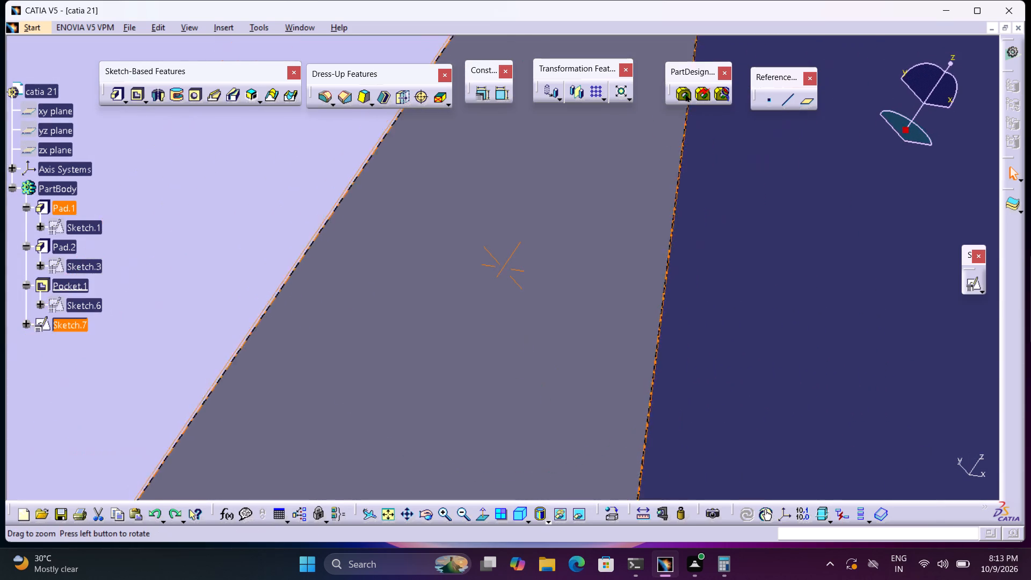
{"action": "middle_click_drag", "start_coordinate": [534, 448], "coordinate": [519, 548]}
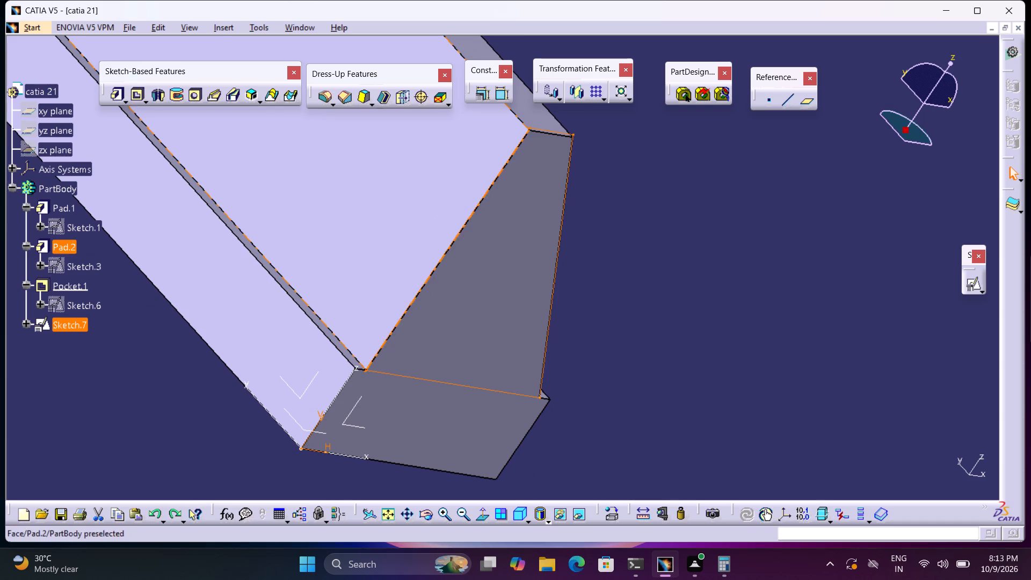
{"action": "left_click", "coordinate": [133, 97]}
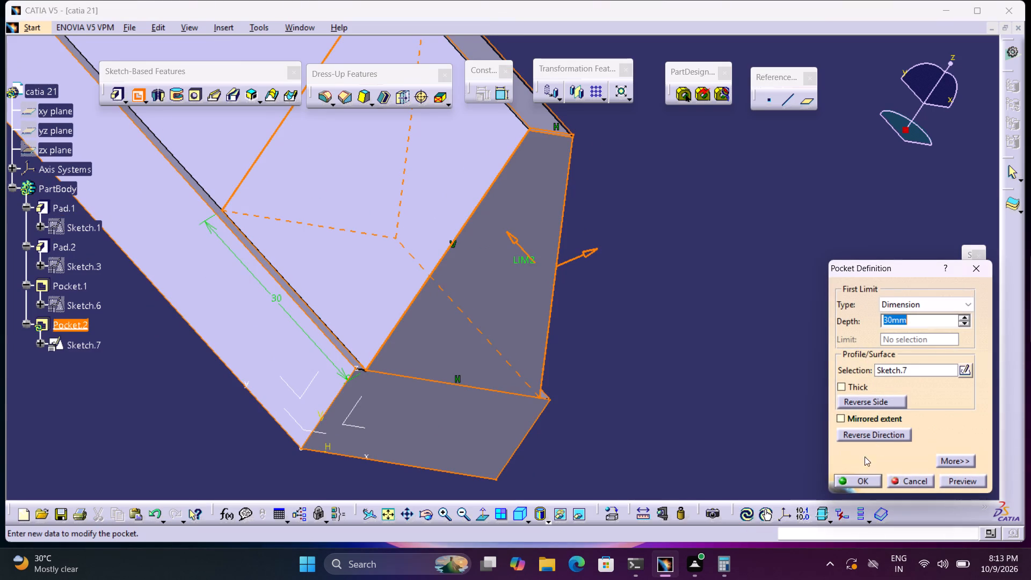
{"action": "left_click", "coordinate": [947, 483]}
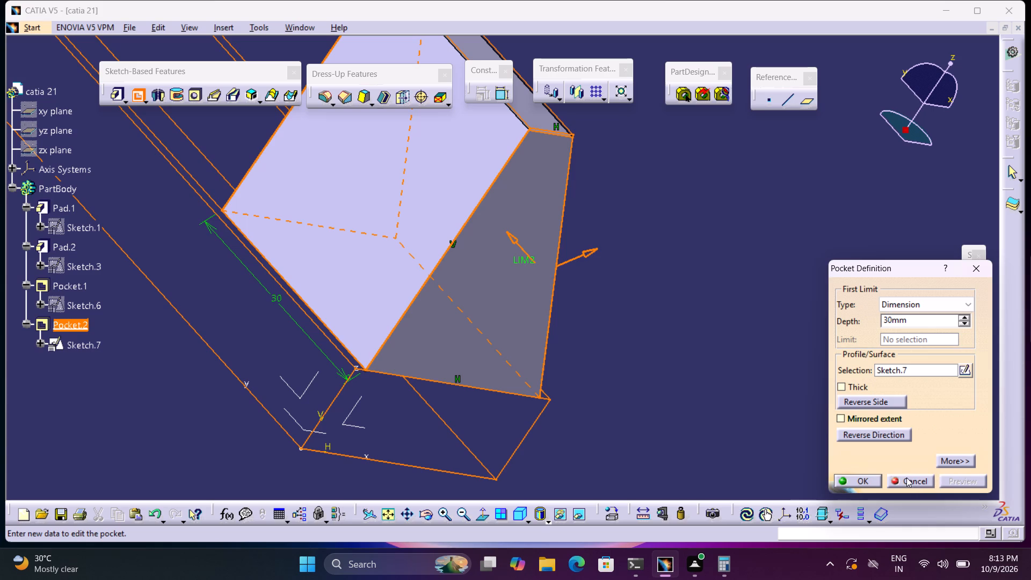
Inspect the previewed pocket around the sloped pad's end, and cancel the pocket.
{"action": "left_click", "coordinate": [766, 426]}
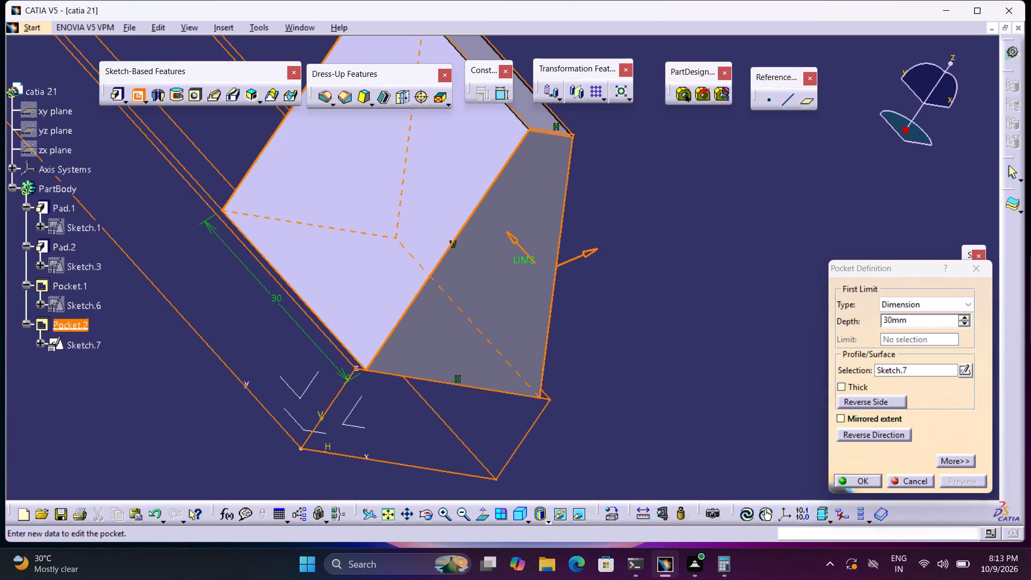
{"action": "middle_click_drag", "start_coordinate": [720, 369], "coordinate": [673, 396]}
{"action": "right_click", "coordinate": [717, 395]}
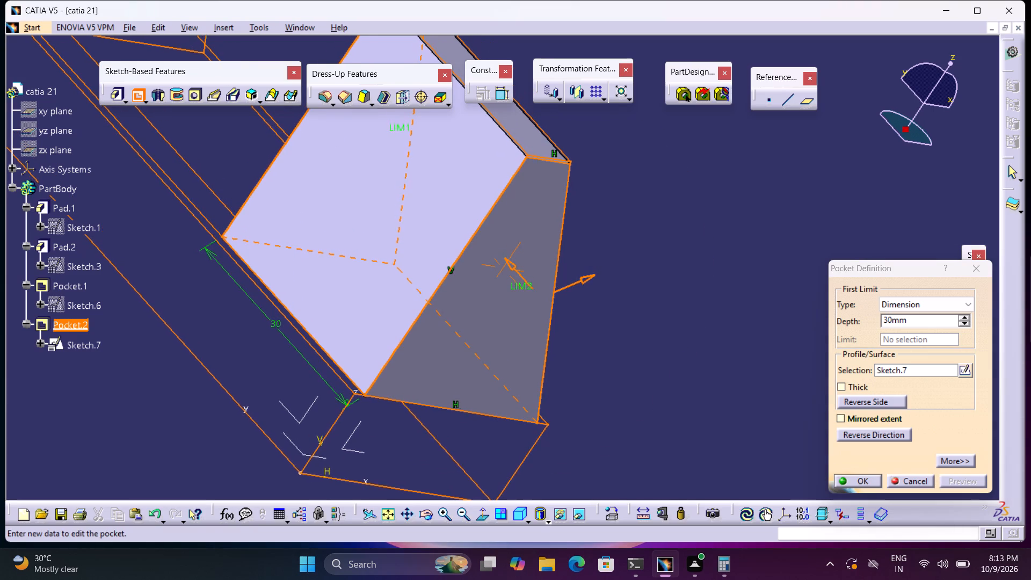
{"action": "middle_click_drag", "start_coordinate": [673, 396], "coordinate": [676, 399]}
{"action": "right_click_drag", "start_coordinate": [685, 405], "coordinate": [691, 433]}
{"action": "middle_click_drag", "start_coordinate": [685, 405], "coordinate": [684, 424]}
{"action": "middle_click_drag", "start_coordinate": [667, 394], "coordinate": [671, 405]}
{"action": "right_click", "coordinate": [670, 402]}
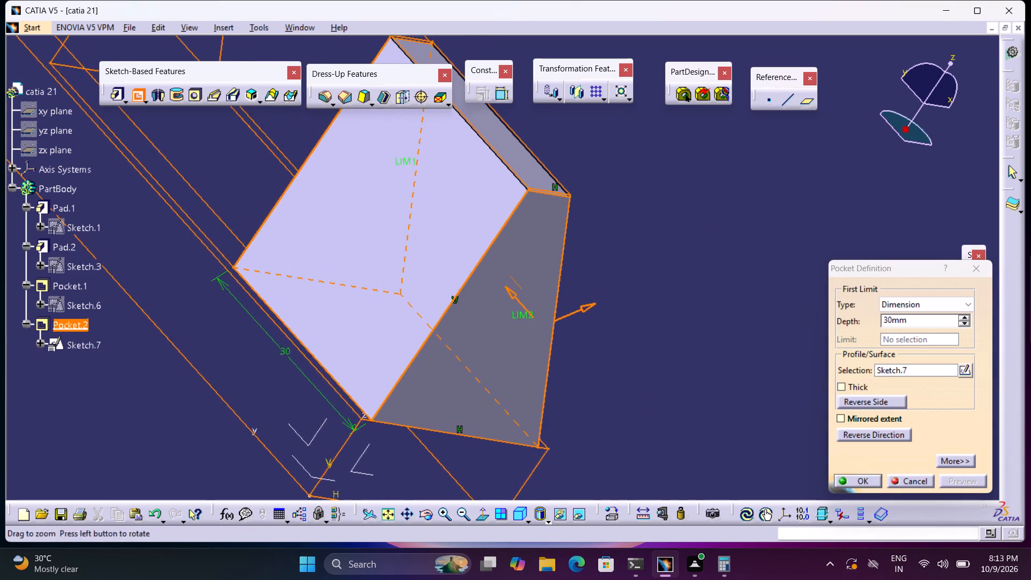
{"action": "middle_click_drag", "start_coordinate": [671, 405], "coordinate": [686, 474]}
{"action": "middle_click_drag", "start_coordinate": [688, 274], "coordinate": [687, 351]}
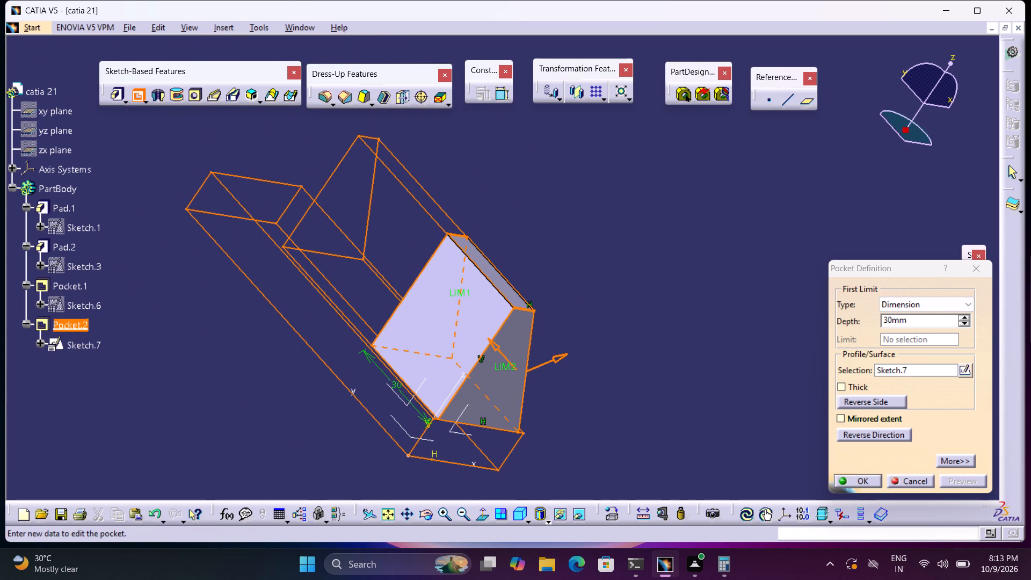
{"action": "left_click", "coordinate": [910, 479]}
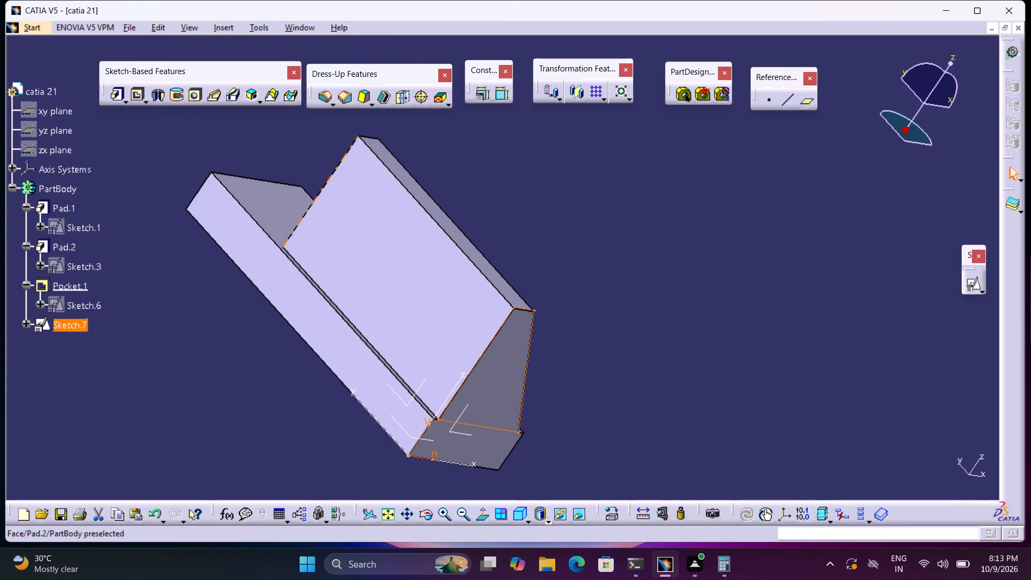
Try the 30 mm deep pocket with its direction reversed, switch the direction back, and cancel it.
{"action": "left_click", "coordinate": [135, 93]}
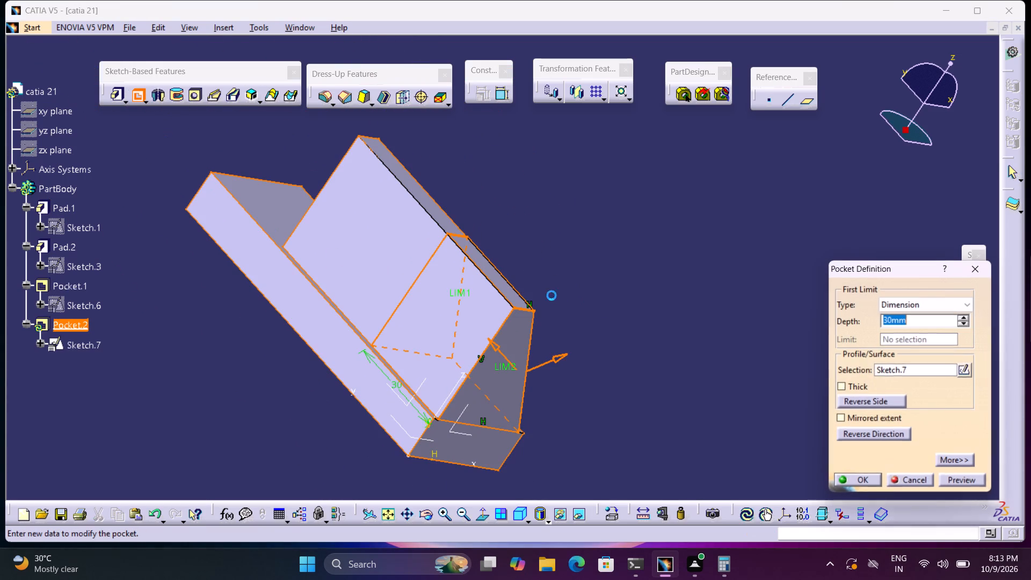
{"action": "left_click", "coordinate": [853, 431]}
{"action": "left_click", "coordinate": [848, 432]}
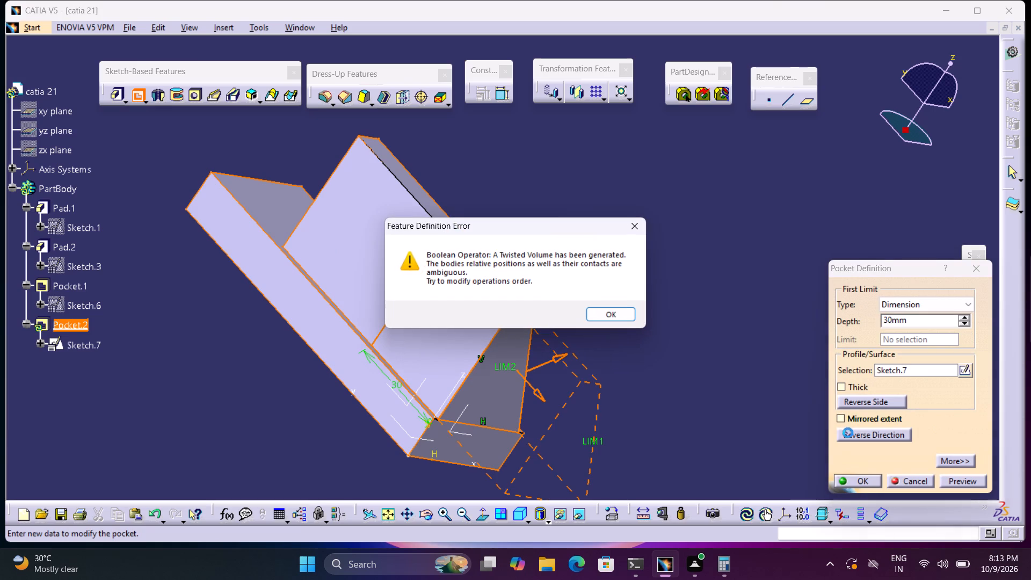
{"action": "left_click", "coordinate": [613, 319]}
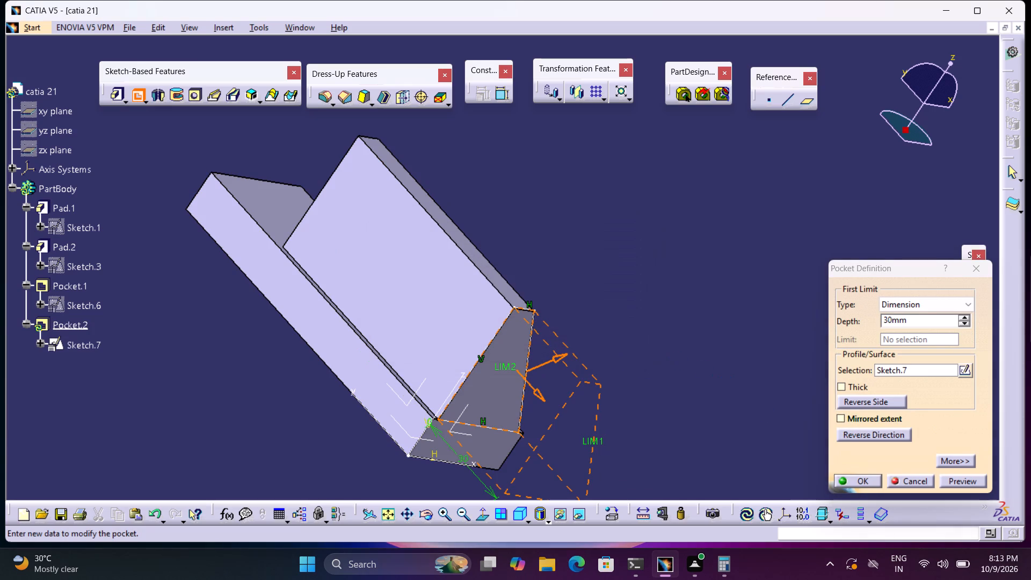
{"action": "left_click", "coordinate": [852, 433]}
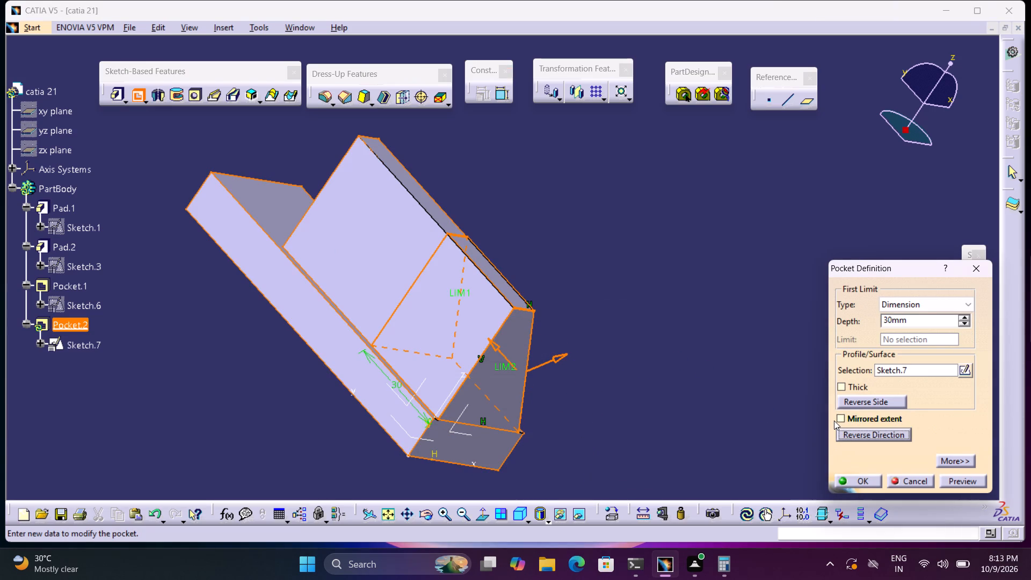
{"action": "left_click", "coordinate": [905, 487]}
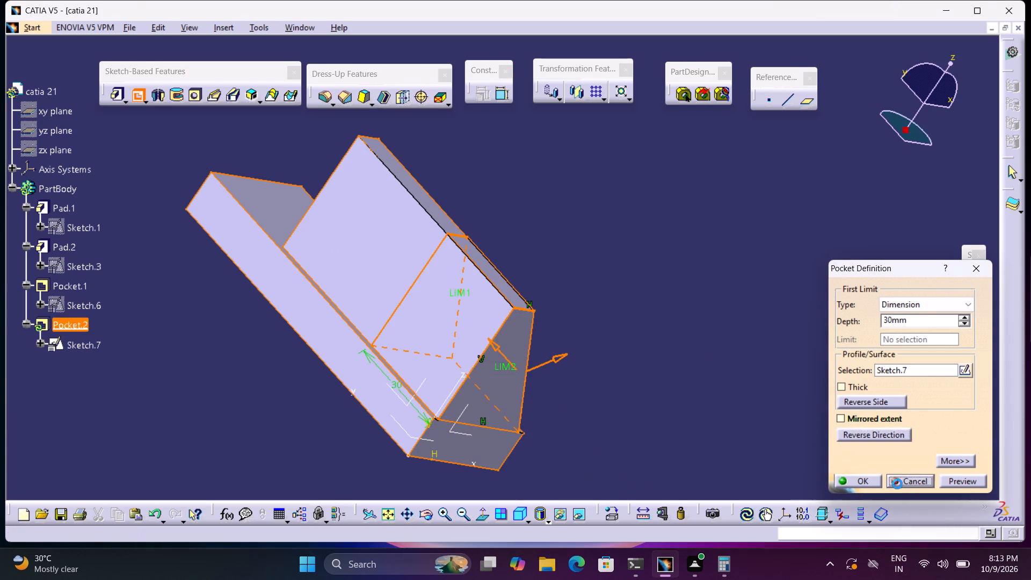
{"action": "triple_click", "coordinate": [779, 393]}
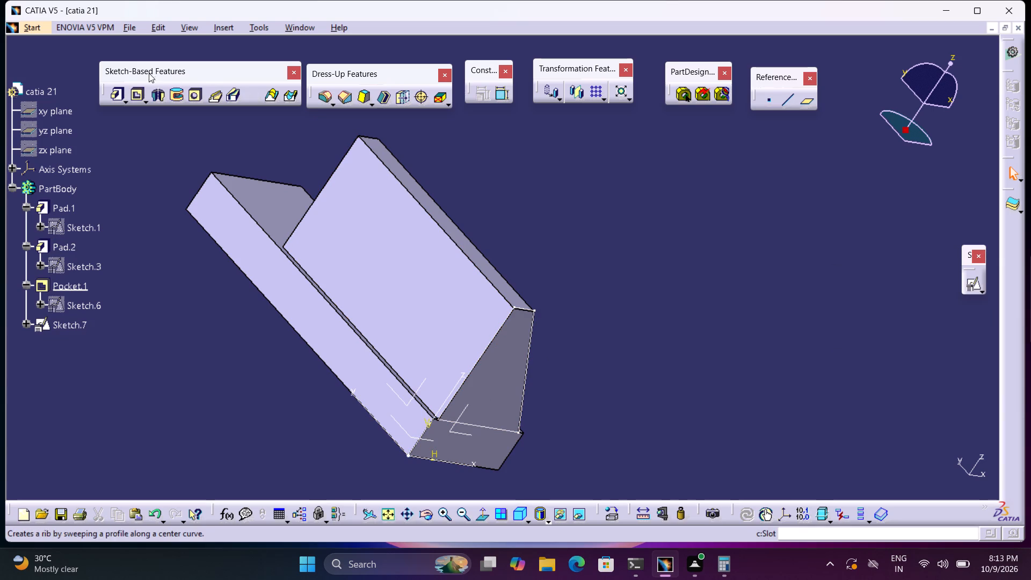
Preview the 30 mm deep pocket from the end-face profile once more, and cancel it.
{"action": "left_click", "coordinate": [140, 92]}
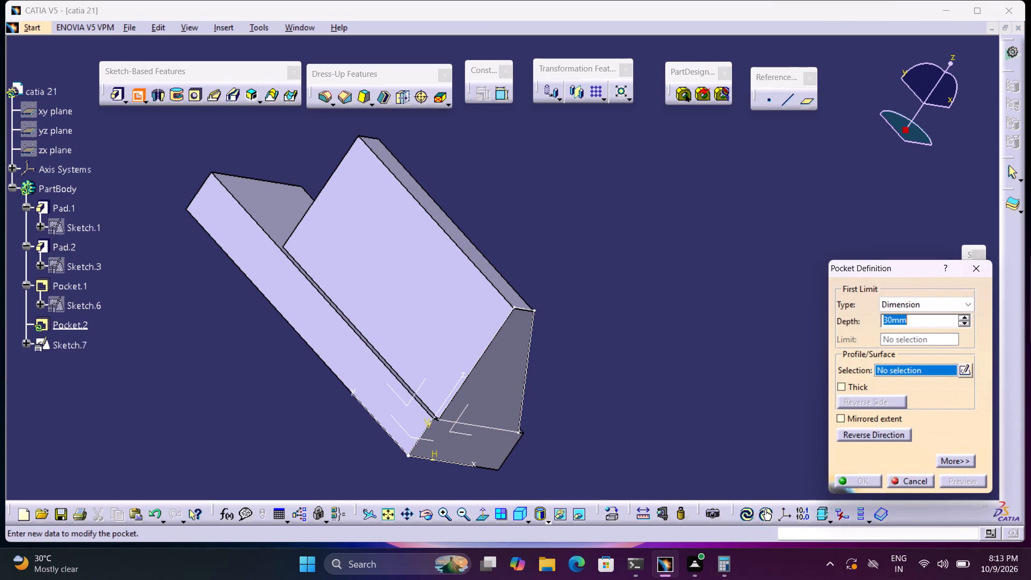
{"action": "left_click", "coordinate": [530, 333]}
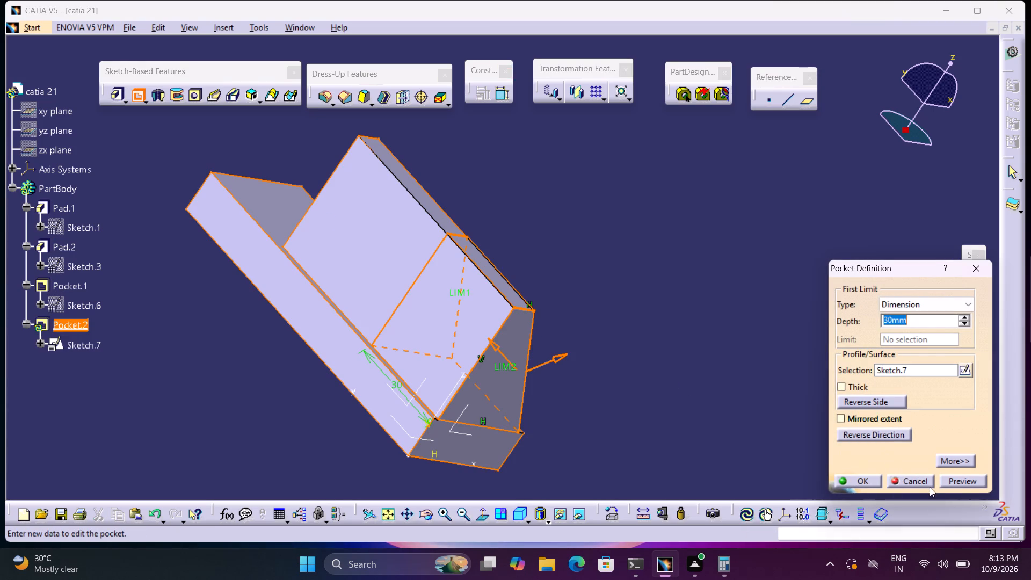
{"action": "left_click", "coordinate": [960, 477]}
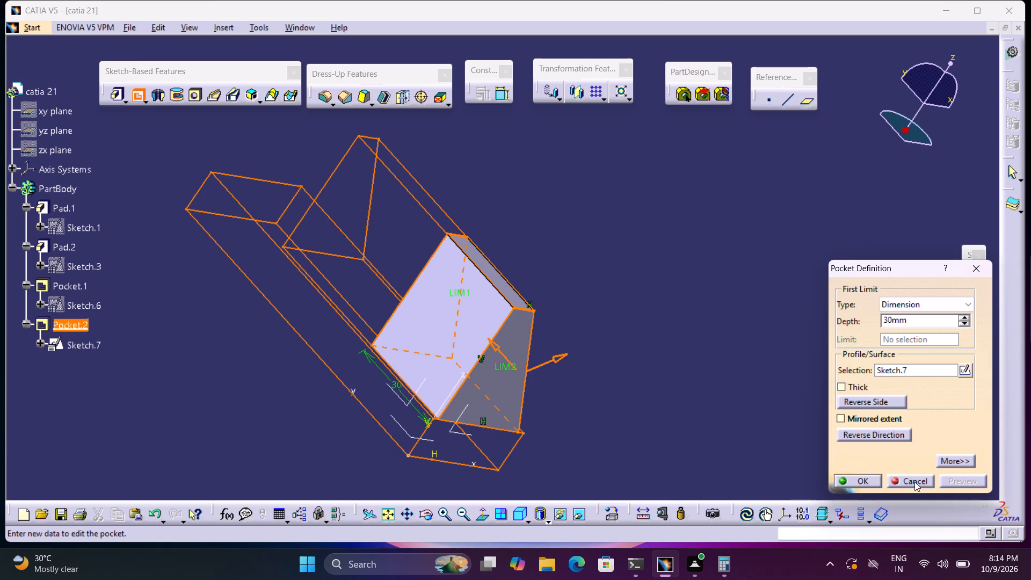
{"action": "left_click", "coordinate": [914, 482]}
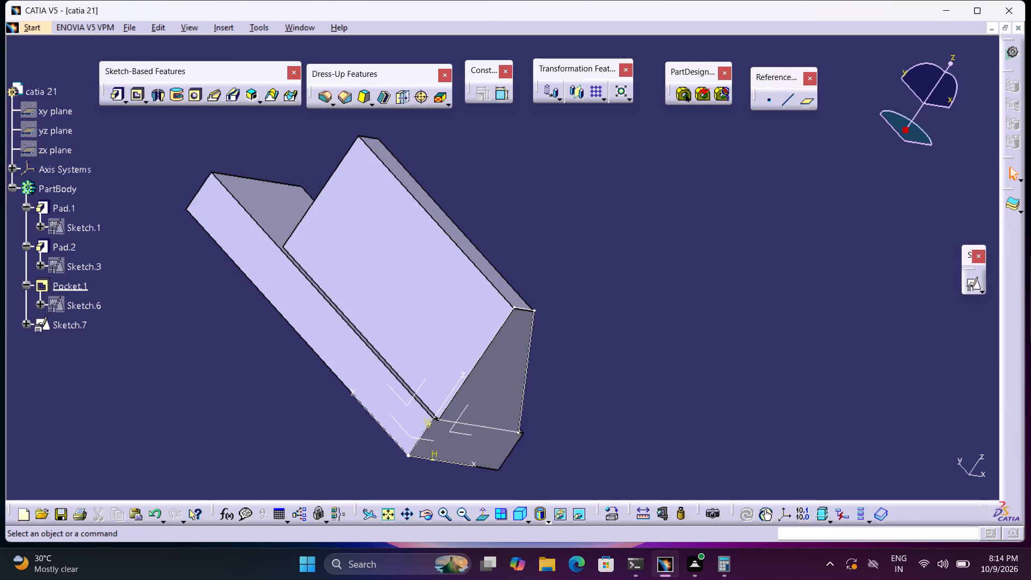
Undo the end-face profile edits until its sketch is removed from the part.
{"action": "middle_click_drag", "start_coordinate": [638, 371], "coordinate": [618, 375]}
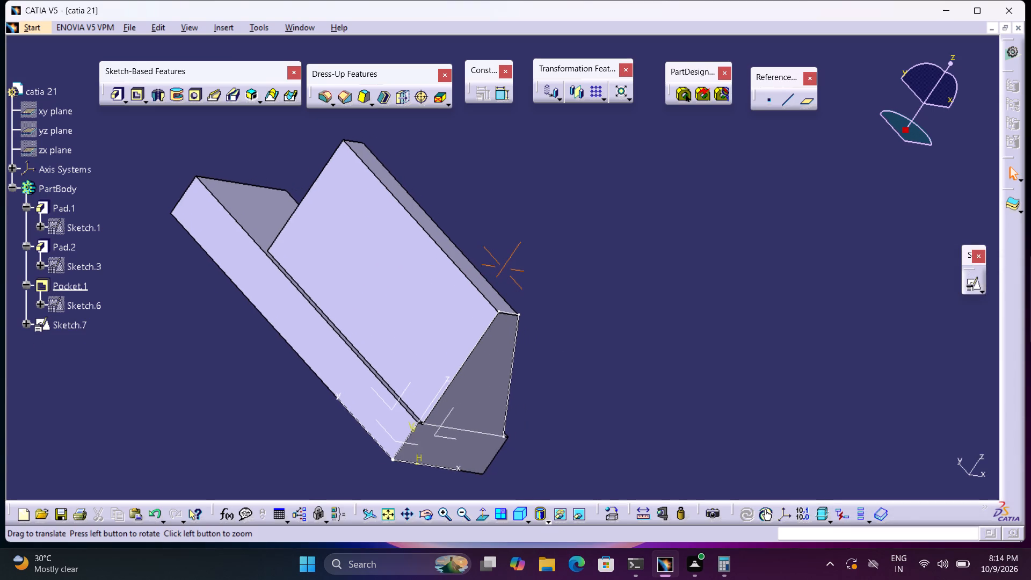
{"action": "middle_click_drag", "start_coordinate": [618, 375], "coordinate": [606, 378]}
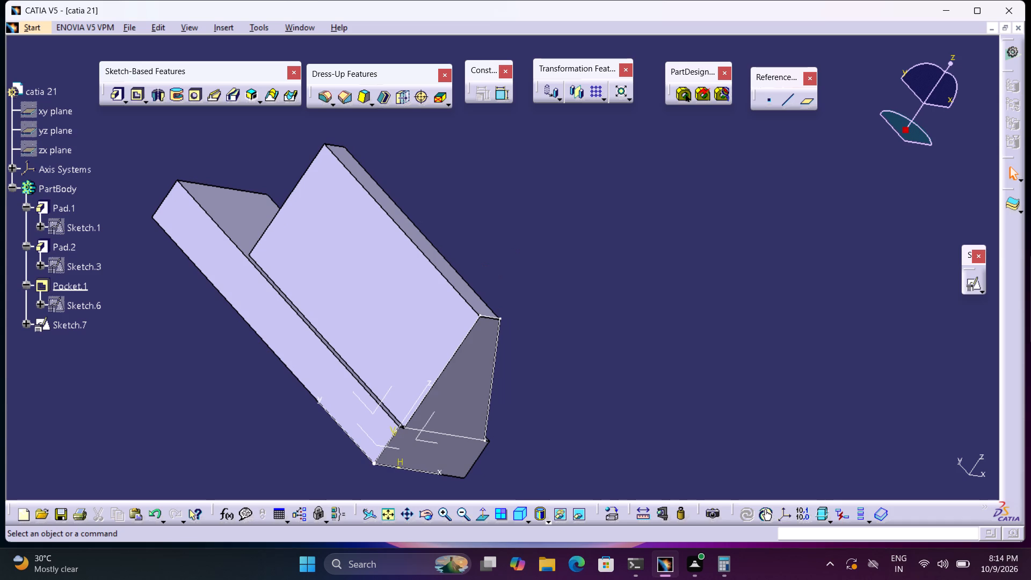
{"action": "key", "text": "ctrl+z"}
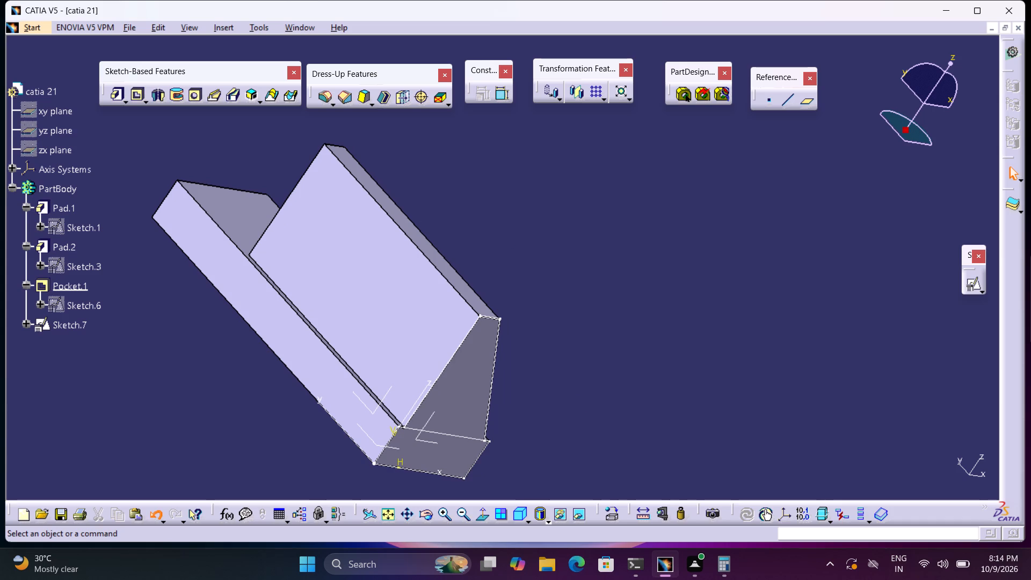
{"action": "key", "text": "ctrl+z"}
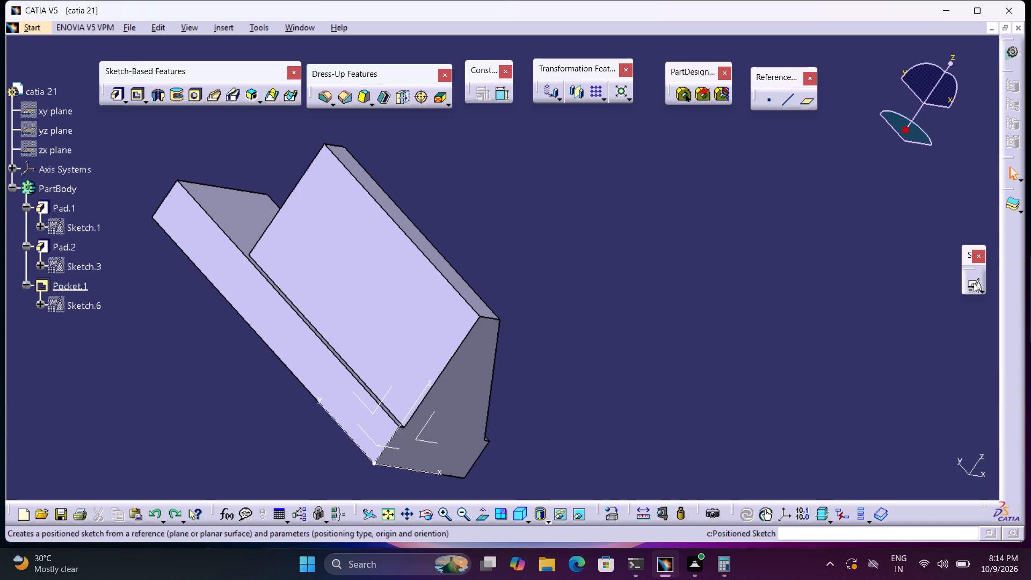
Create a positioned sketch on the pad's long vertical side face and project that face's outline into it.
{"action": "left_click", "coordinate": [973, 283]}
{"action": "left_click", "coordinate": [428, 343]}
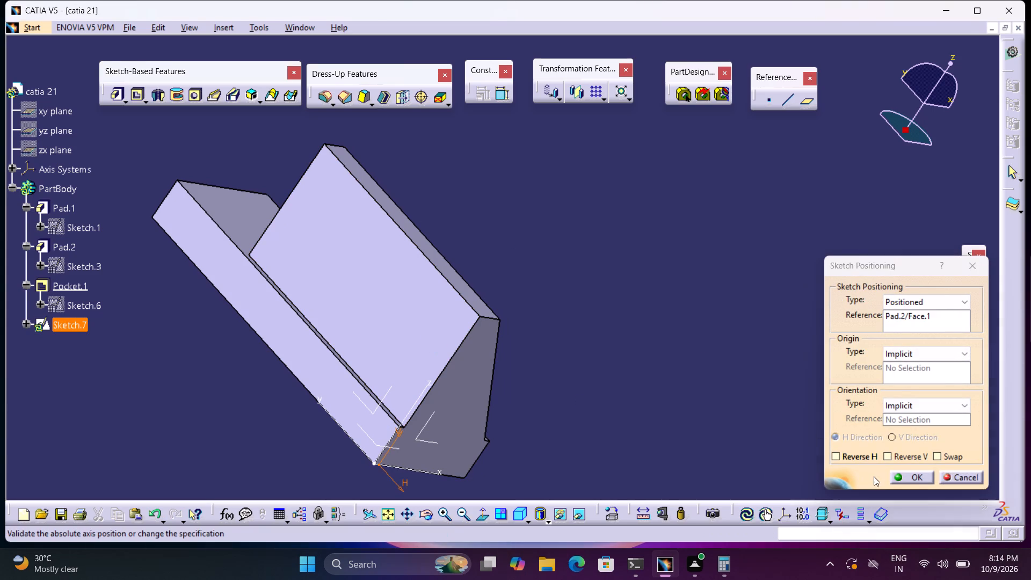
{"action": "left_click", "coordinate": [904, 475]}
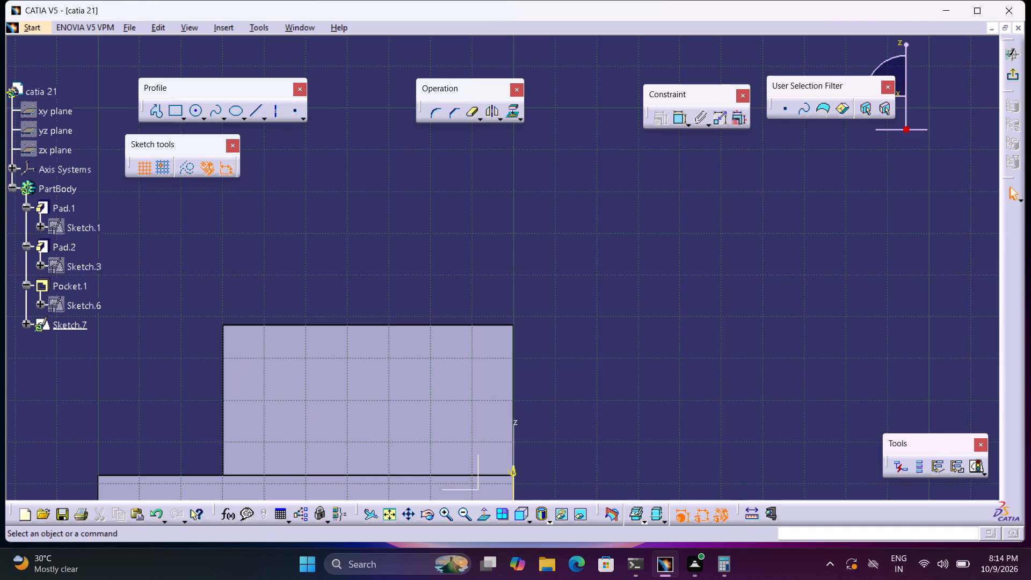
{"action": "middle_click_drag", "start_coordinate": [677, 393], "coordinate": [612, 343]}
{"action": "middle_click_drag", "start_coordinate": [611, 342], "coordinate": [593, 321]}
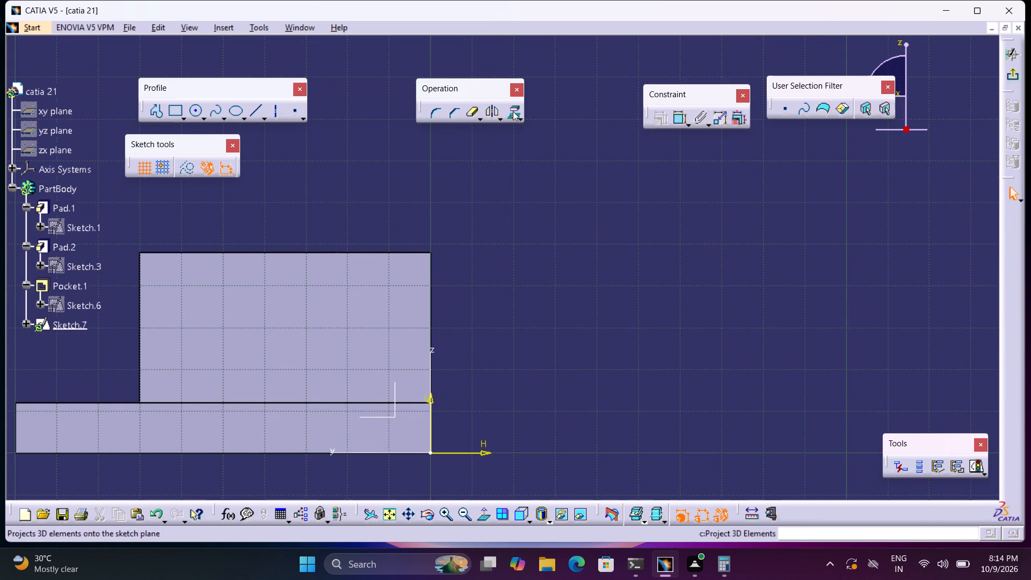
{"action": "left_click_drag", "start_coordinate": [513, 110], "coordinate": [504, 110]}
{"action": "left_click", "coordinate": [344, 293]}
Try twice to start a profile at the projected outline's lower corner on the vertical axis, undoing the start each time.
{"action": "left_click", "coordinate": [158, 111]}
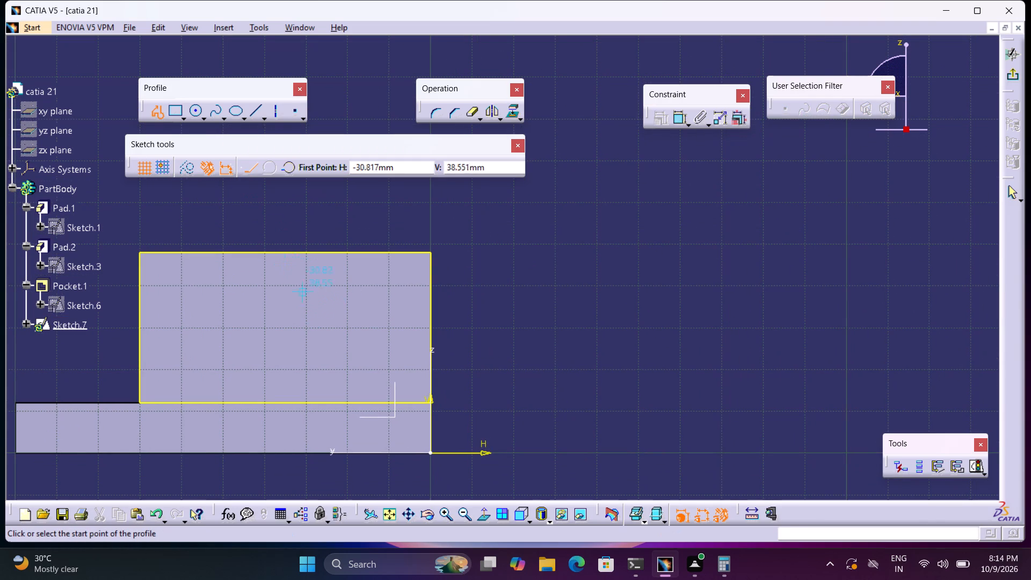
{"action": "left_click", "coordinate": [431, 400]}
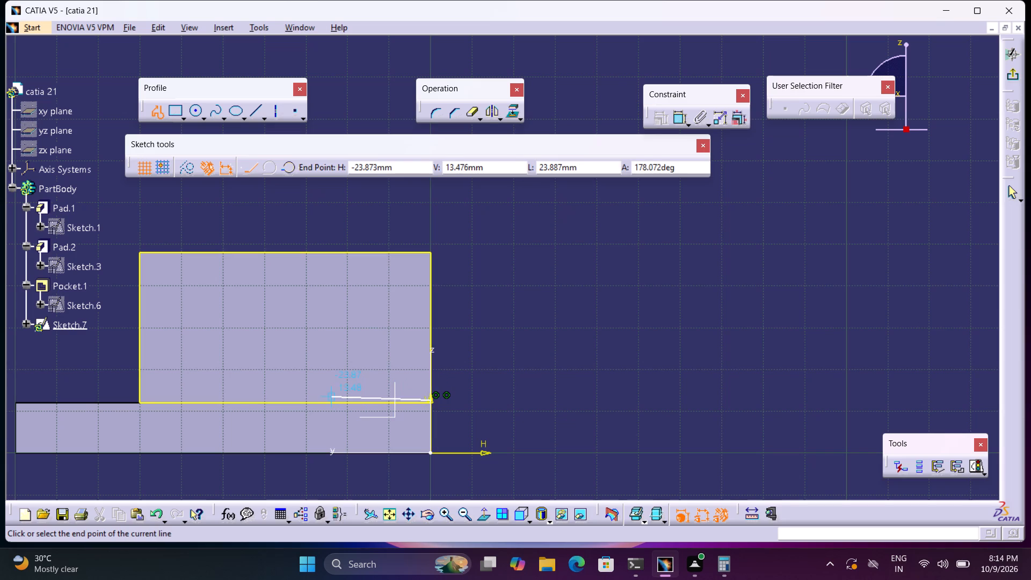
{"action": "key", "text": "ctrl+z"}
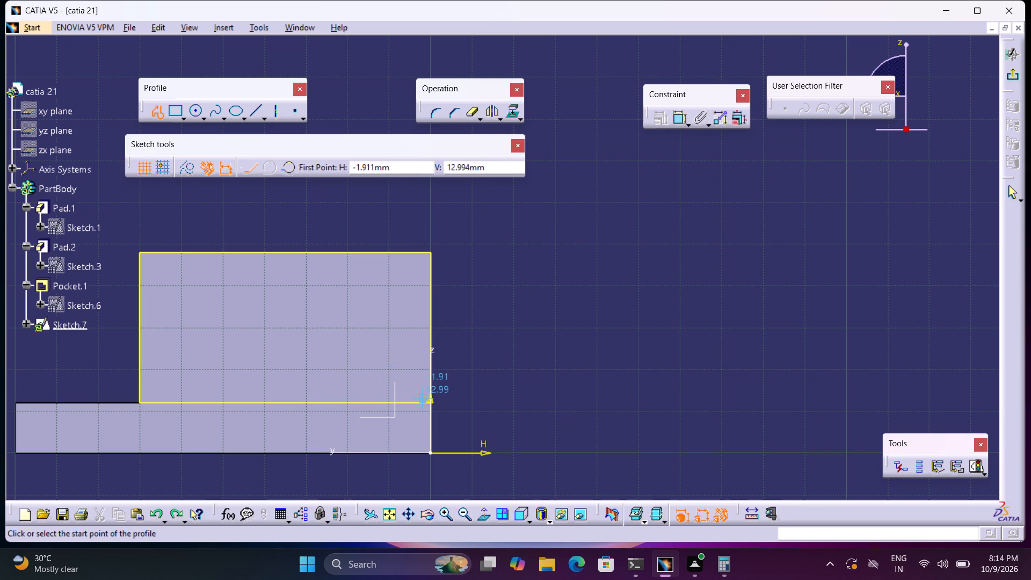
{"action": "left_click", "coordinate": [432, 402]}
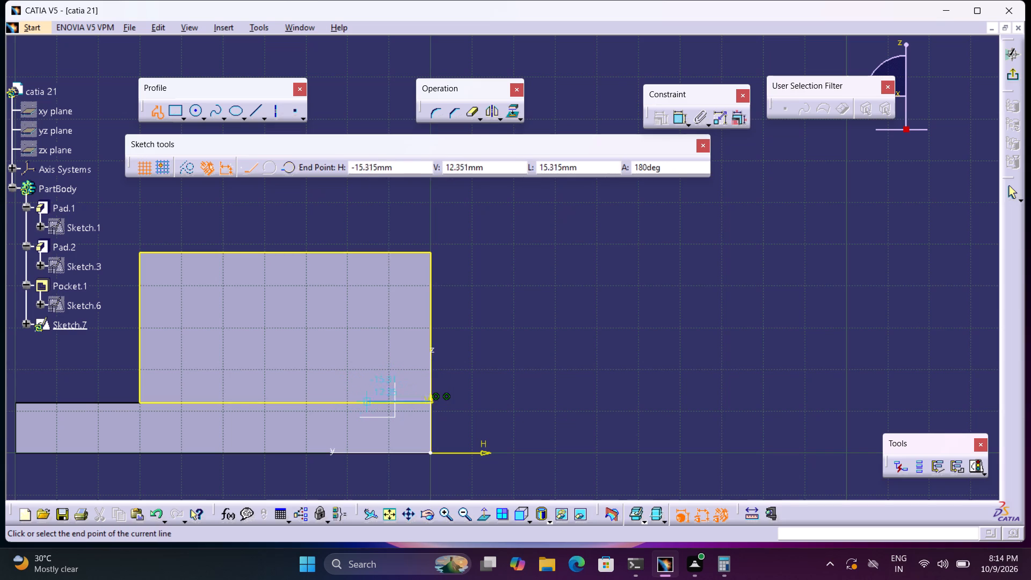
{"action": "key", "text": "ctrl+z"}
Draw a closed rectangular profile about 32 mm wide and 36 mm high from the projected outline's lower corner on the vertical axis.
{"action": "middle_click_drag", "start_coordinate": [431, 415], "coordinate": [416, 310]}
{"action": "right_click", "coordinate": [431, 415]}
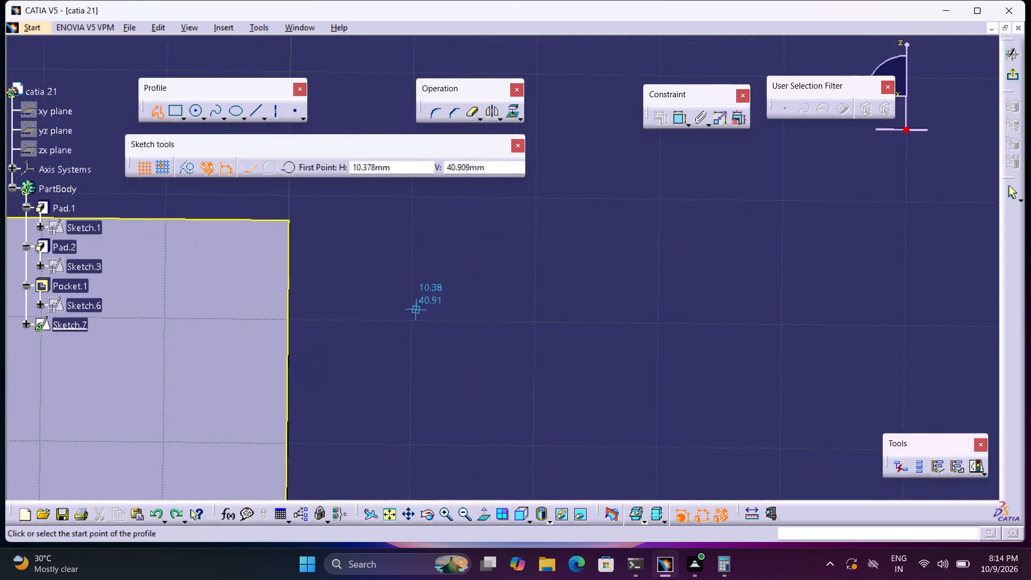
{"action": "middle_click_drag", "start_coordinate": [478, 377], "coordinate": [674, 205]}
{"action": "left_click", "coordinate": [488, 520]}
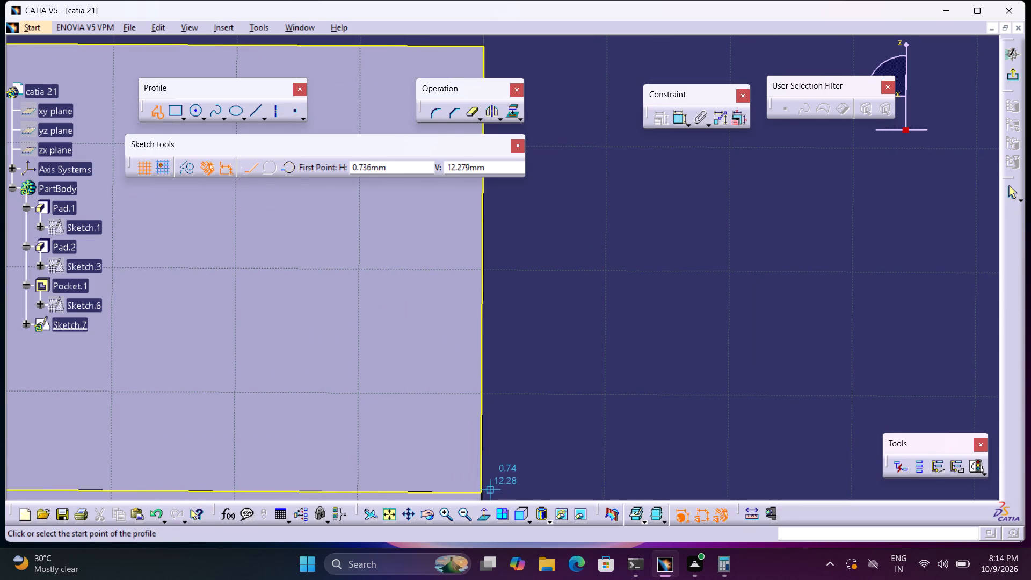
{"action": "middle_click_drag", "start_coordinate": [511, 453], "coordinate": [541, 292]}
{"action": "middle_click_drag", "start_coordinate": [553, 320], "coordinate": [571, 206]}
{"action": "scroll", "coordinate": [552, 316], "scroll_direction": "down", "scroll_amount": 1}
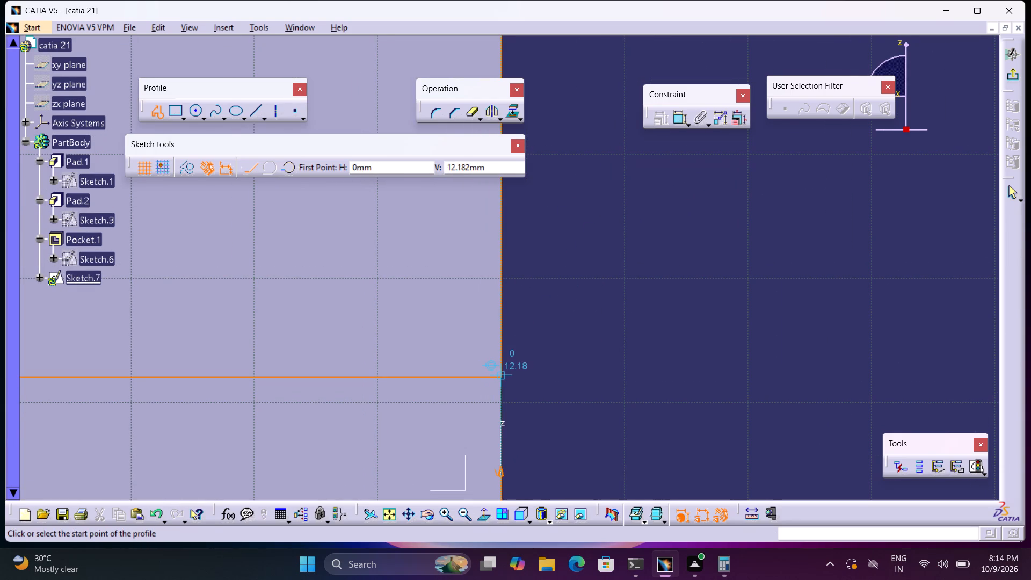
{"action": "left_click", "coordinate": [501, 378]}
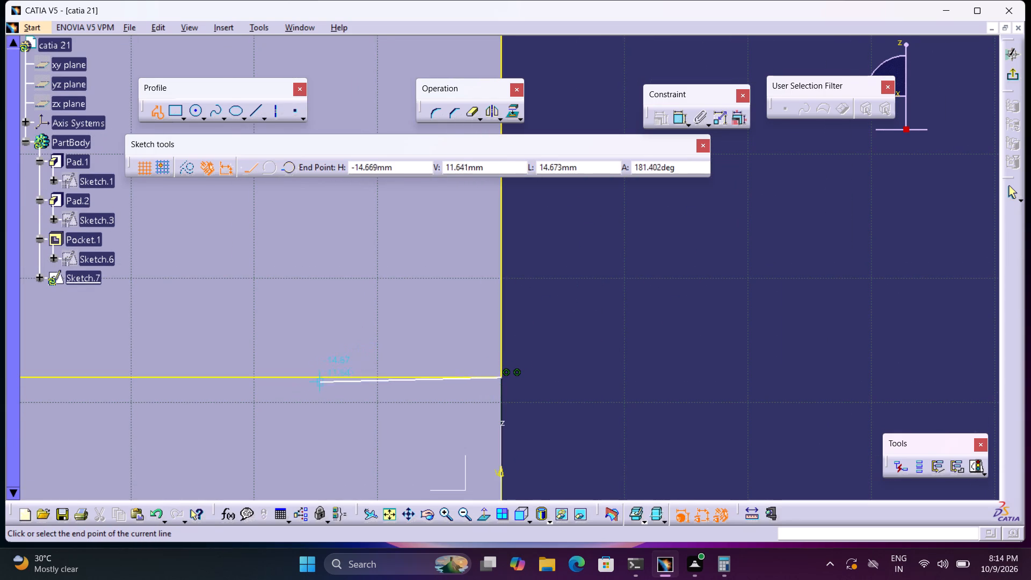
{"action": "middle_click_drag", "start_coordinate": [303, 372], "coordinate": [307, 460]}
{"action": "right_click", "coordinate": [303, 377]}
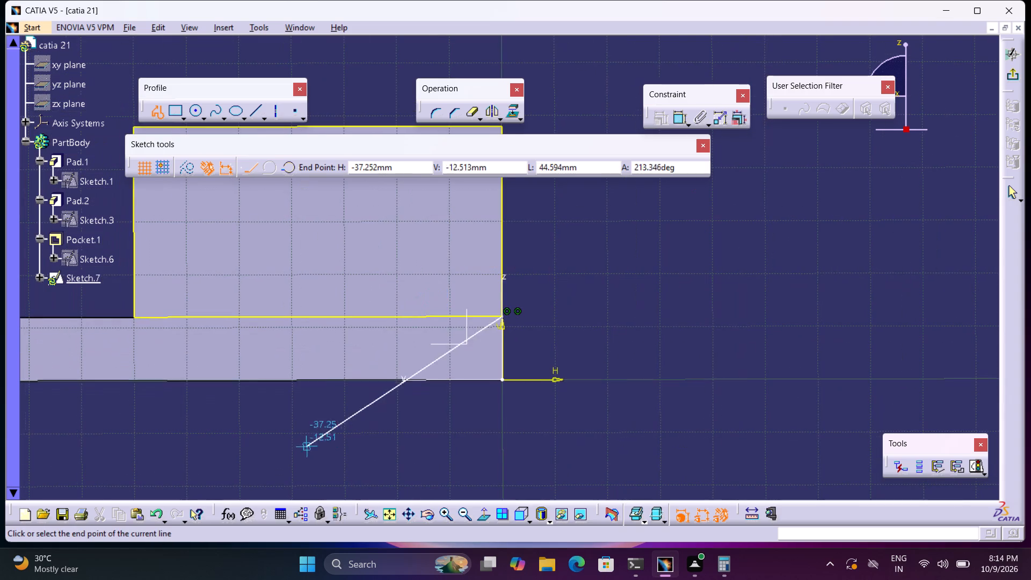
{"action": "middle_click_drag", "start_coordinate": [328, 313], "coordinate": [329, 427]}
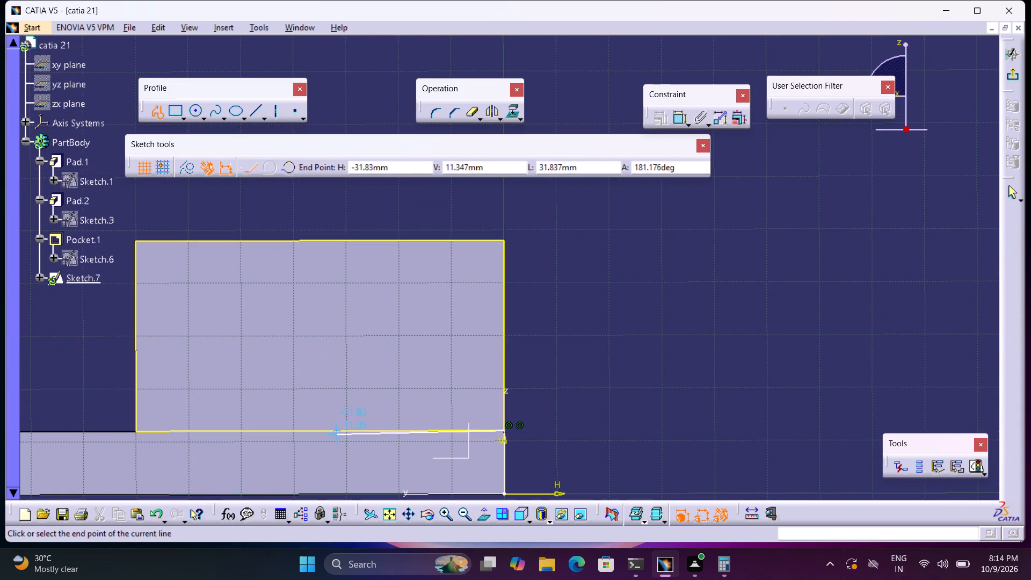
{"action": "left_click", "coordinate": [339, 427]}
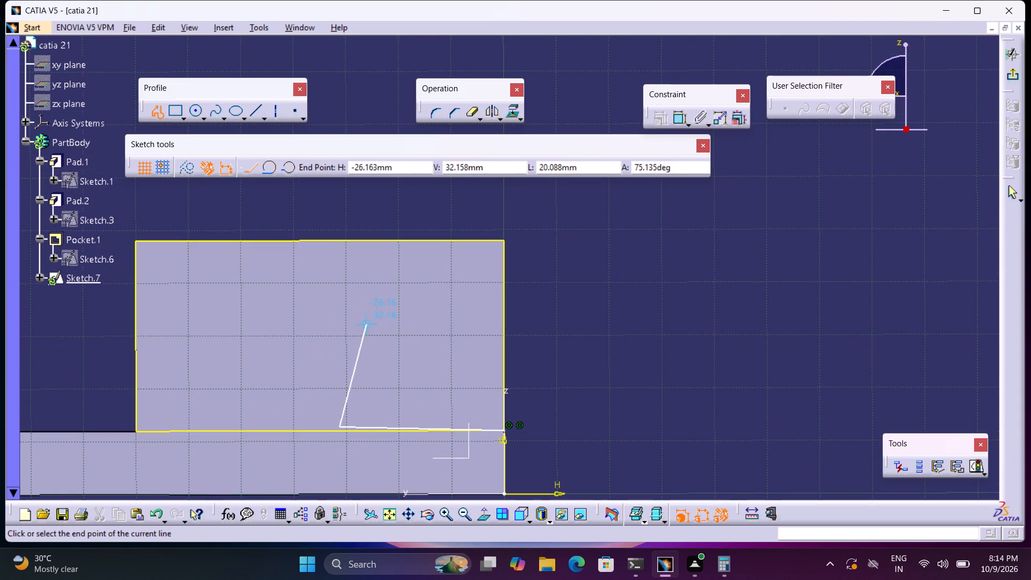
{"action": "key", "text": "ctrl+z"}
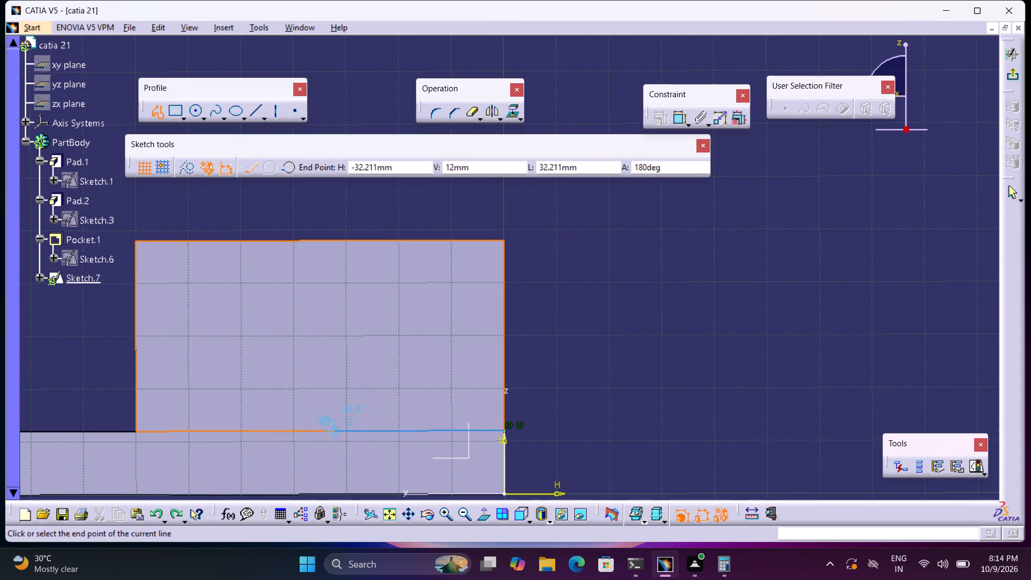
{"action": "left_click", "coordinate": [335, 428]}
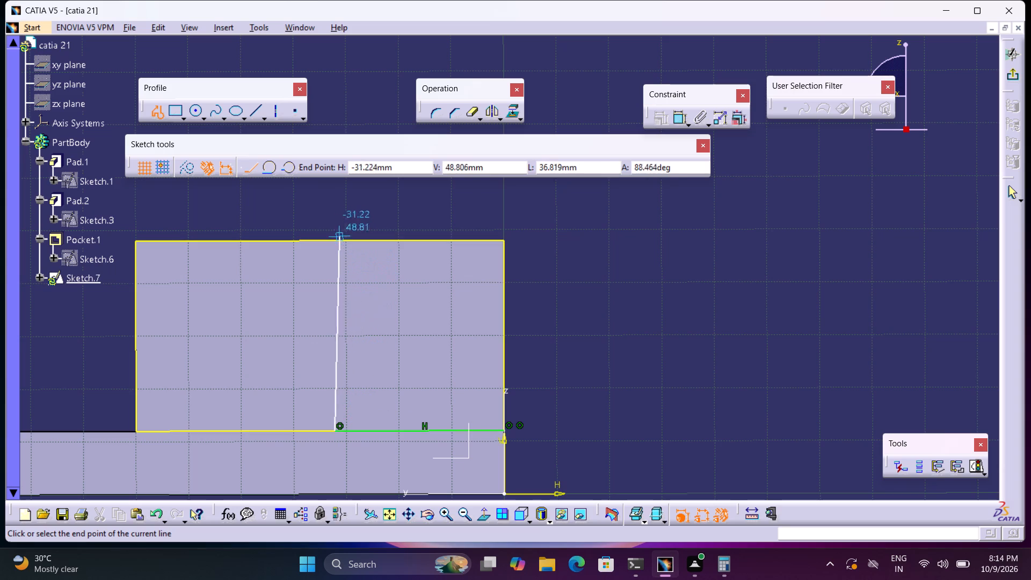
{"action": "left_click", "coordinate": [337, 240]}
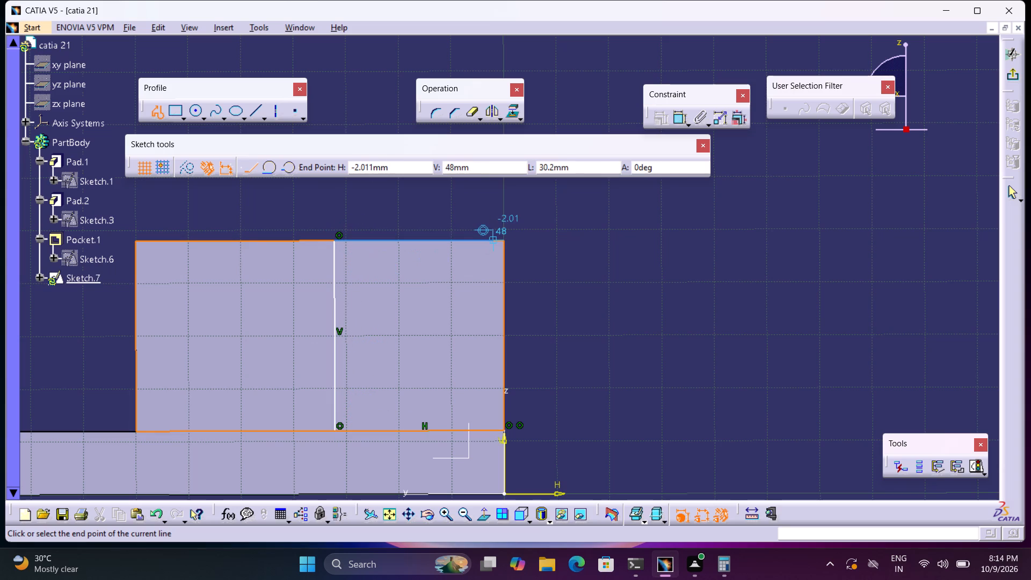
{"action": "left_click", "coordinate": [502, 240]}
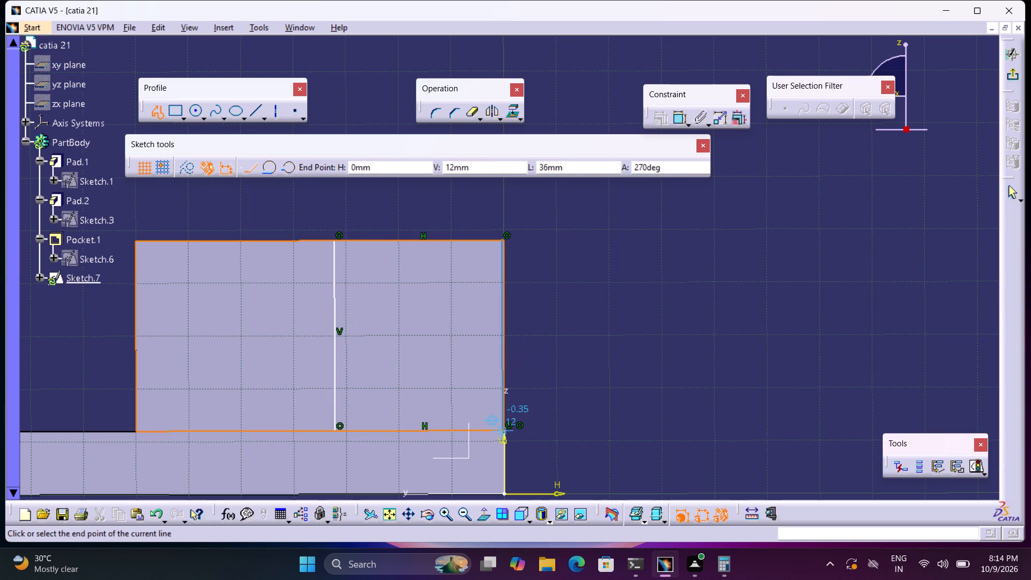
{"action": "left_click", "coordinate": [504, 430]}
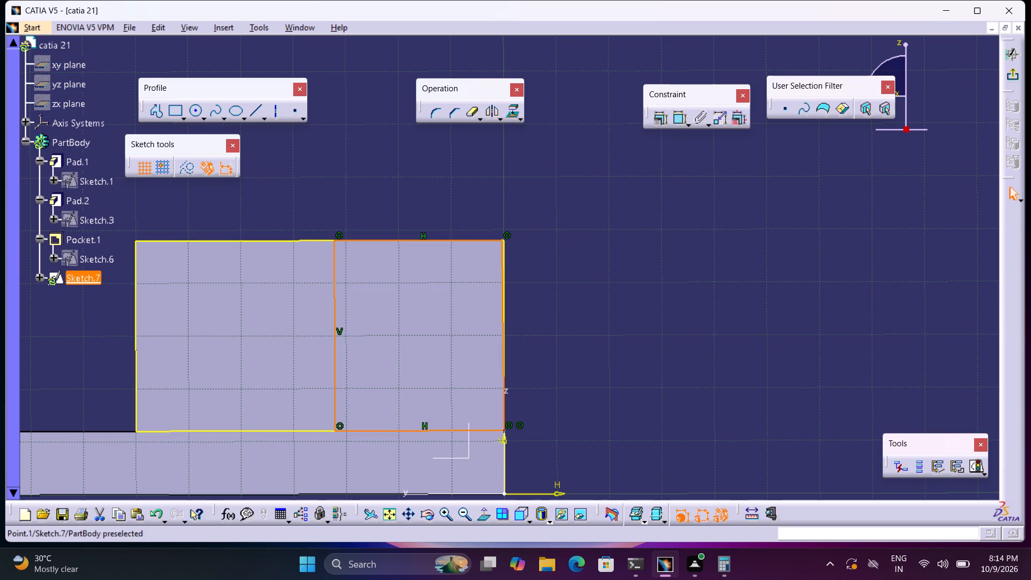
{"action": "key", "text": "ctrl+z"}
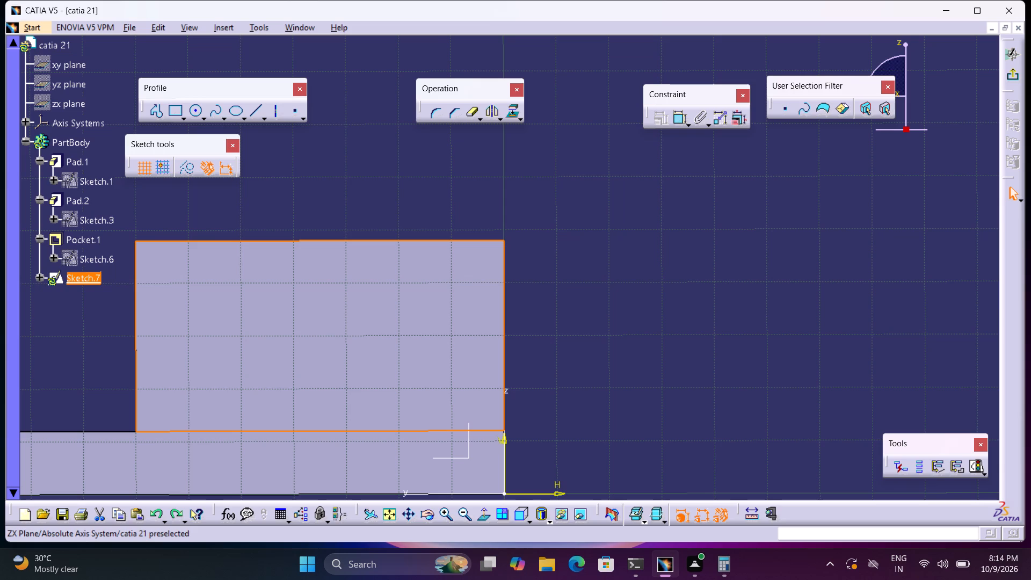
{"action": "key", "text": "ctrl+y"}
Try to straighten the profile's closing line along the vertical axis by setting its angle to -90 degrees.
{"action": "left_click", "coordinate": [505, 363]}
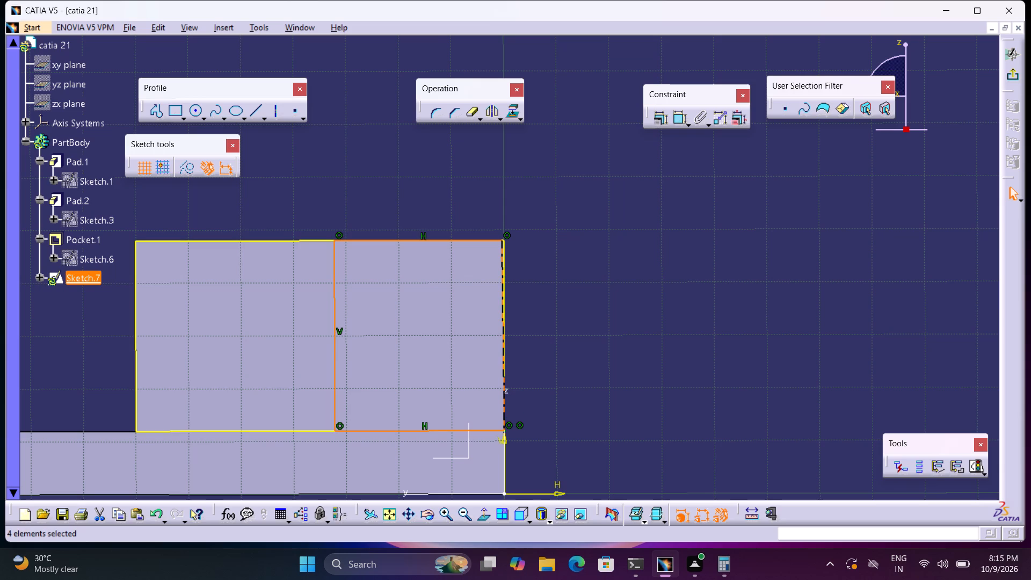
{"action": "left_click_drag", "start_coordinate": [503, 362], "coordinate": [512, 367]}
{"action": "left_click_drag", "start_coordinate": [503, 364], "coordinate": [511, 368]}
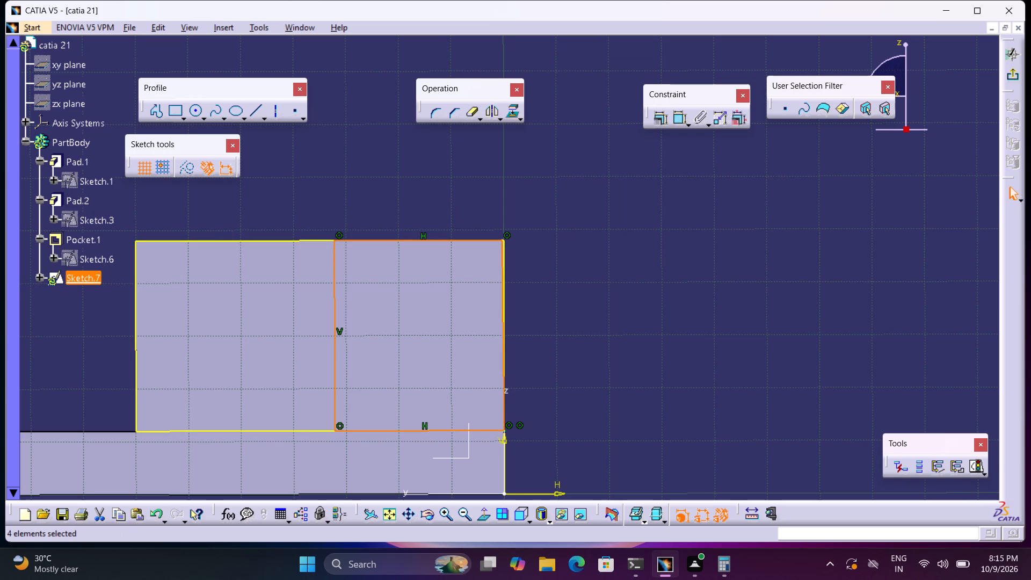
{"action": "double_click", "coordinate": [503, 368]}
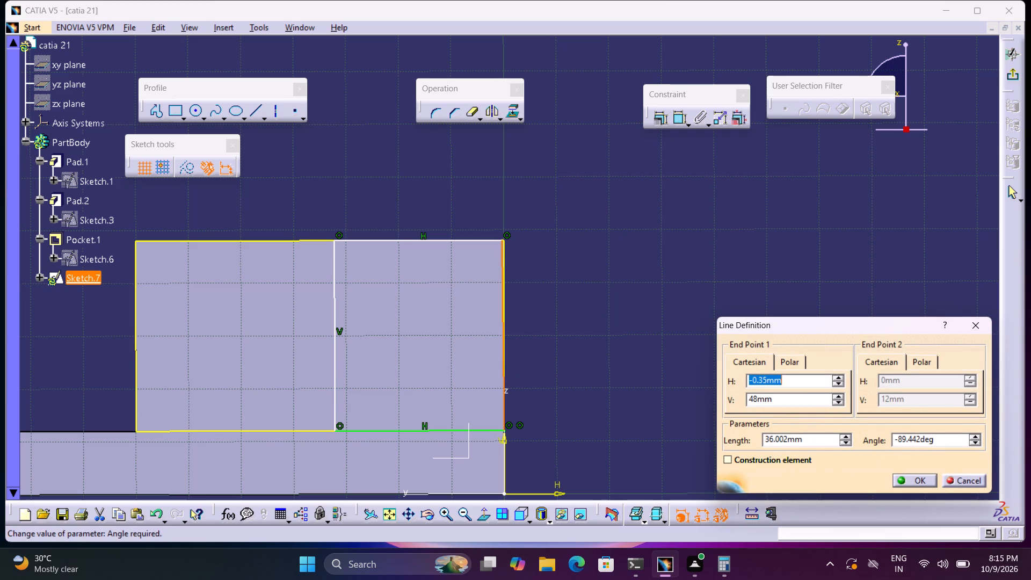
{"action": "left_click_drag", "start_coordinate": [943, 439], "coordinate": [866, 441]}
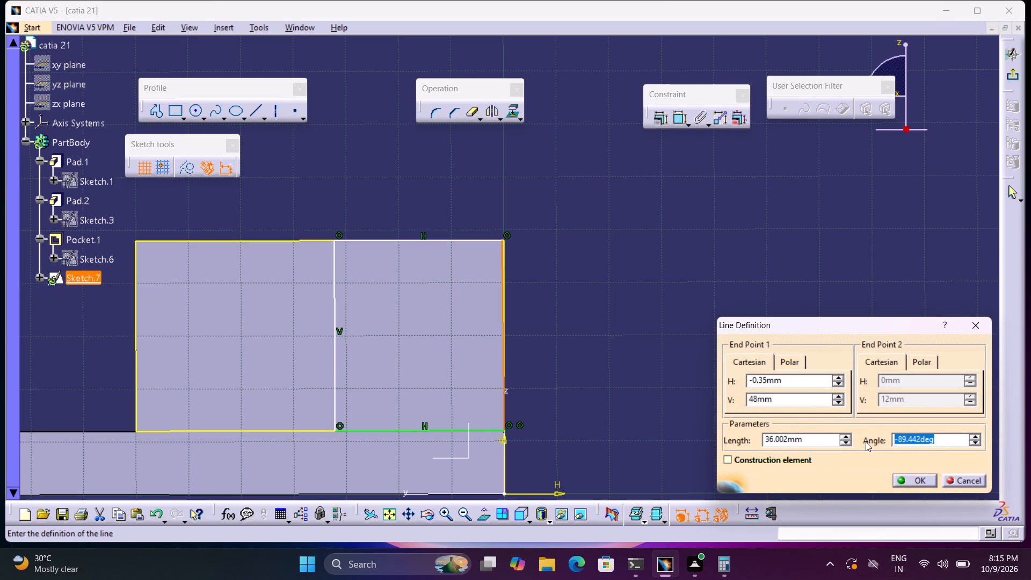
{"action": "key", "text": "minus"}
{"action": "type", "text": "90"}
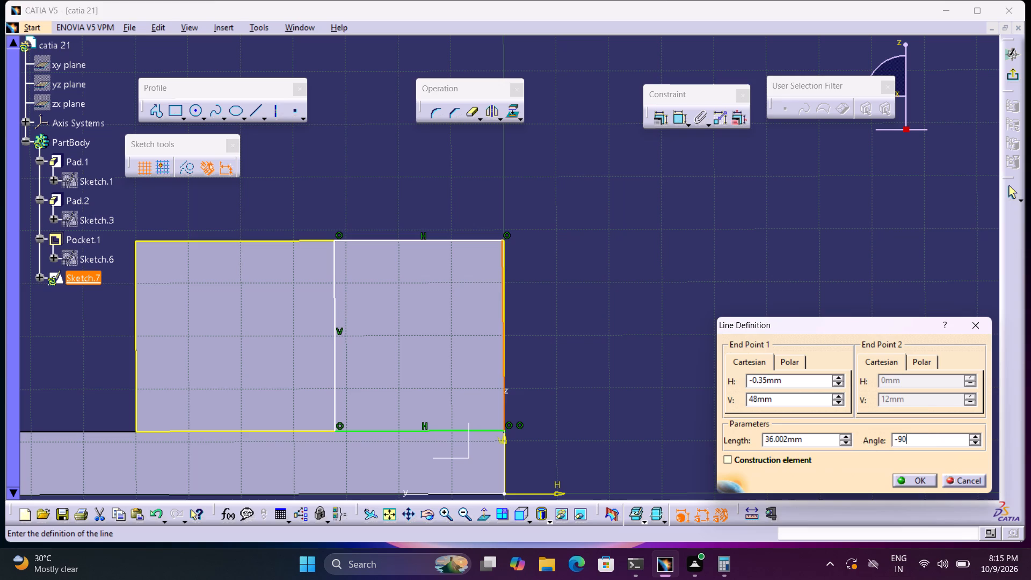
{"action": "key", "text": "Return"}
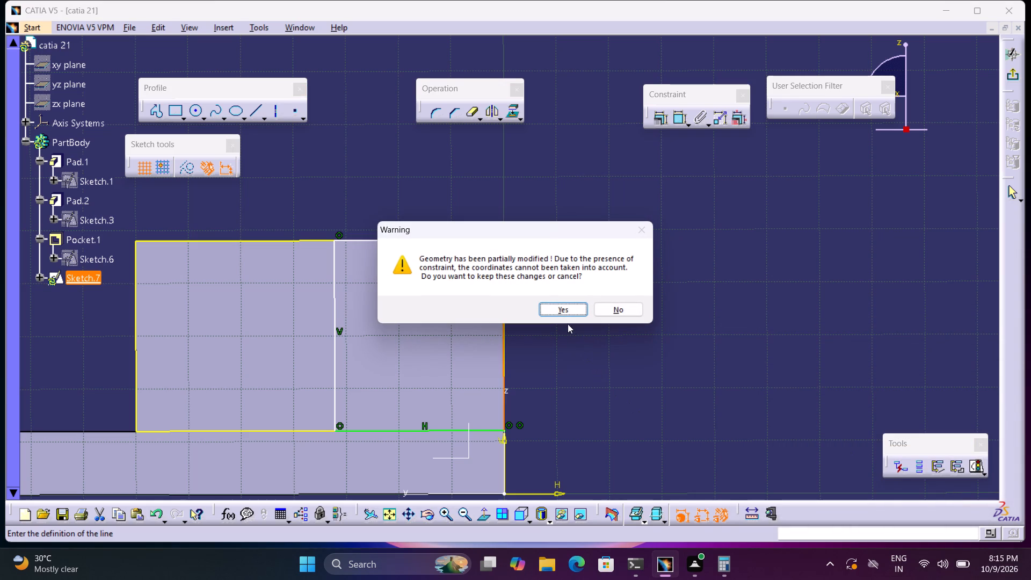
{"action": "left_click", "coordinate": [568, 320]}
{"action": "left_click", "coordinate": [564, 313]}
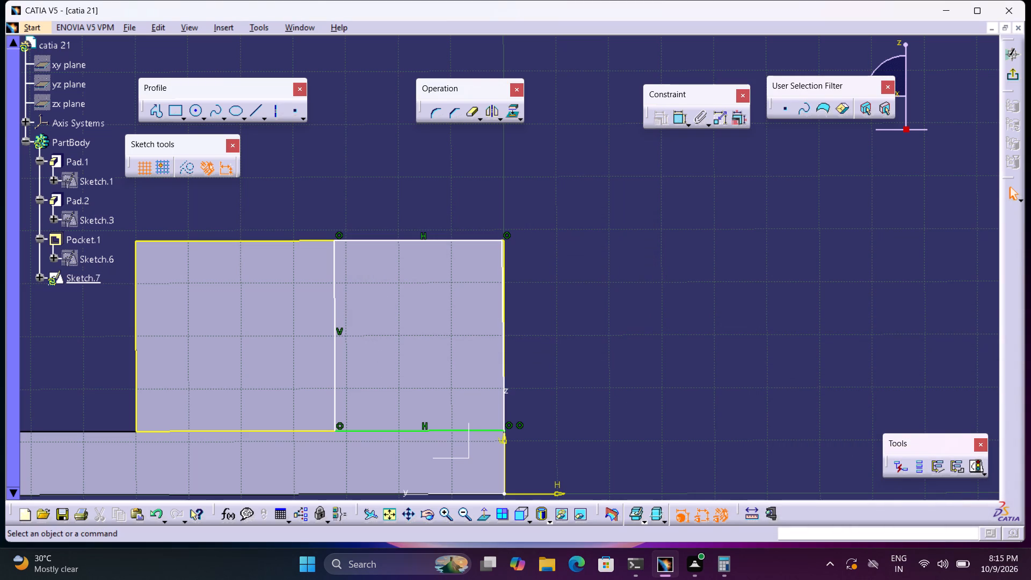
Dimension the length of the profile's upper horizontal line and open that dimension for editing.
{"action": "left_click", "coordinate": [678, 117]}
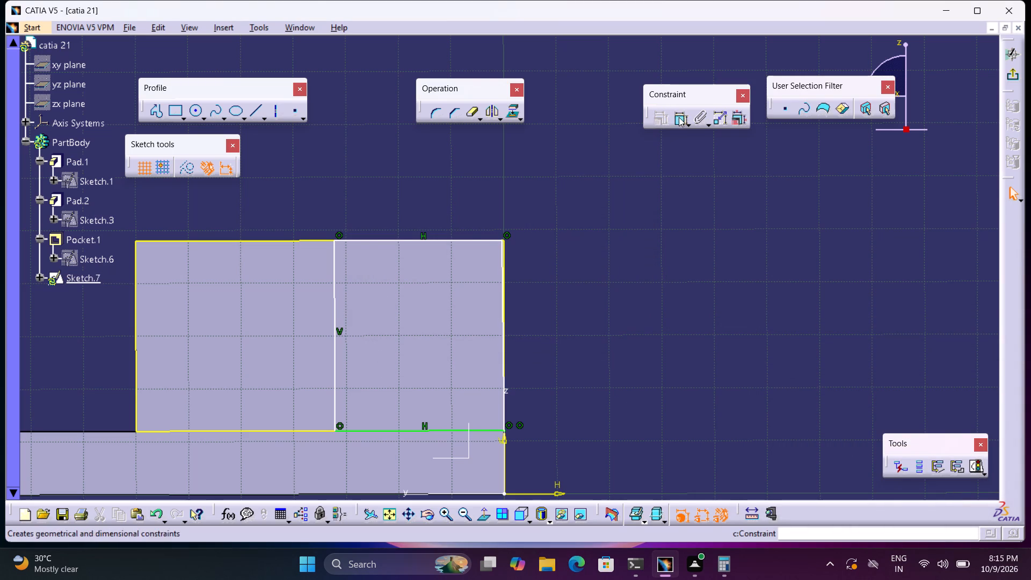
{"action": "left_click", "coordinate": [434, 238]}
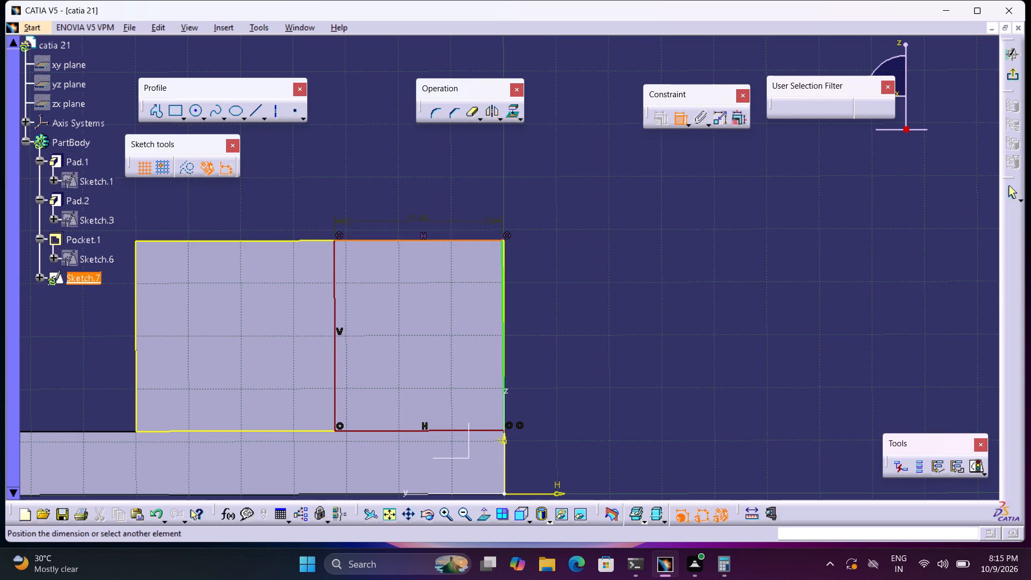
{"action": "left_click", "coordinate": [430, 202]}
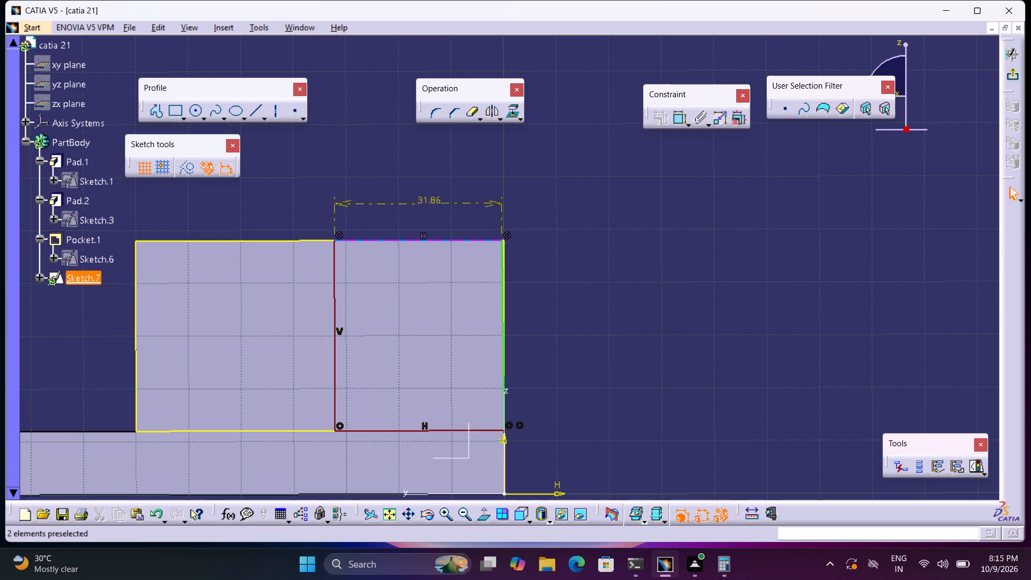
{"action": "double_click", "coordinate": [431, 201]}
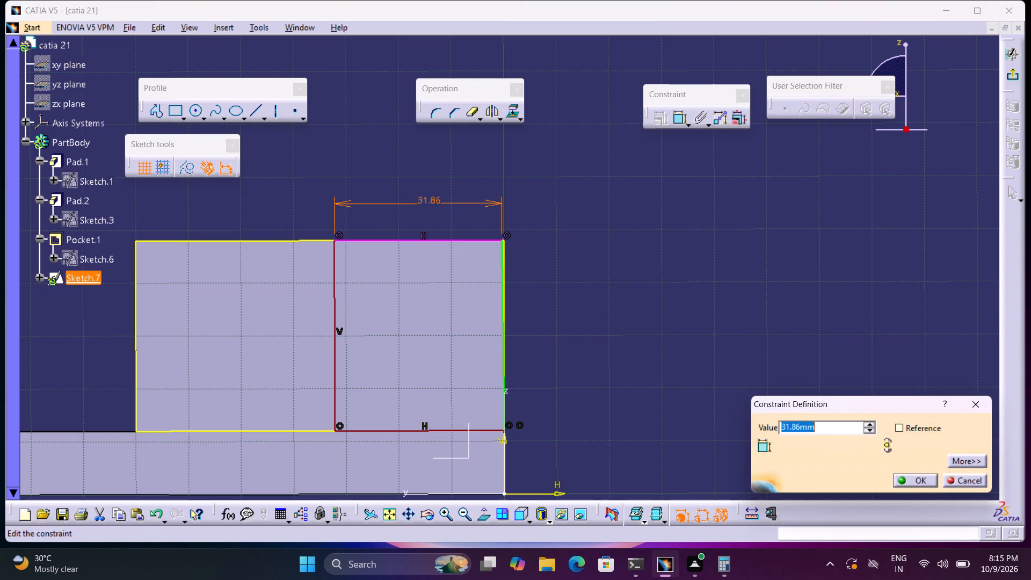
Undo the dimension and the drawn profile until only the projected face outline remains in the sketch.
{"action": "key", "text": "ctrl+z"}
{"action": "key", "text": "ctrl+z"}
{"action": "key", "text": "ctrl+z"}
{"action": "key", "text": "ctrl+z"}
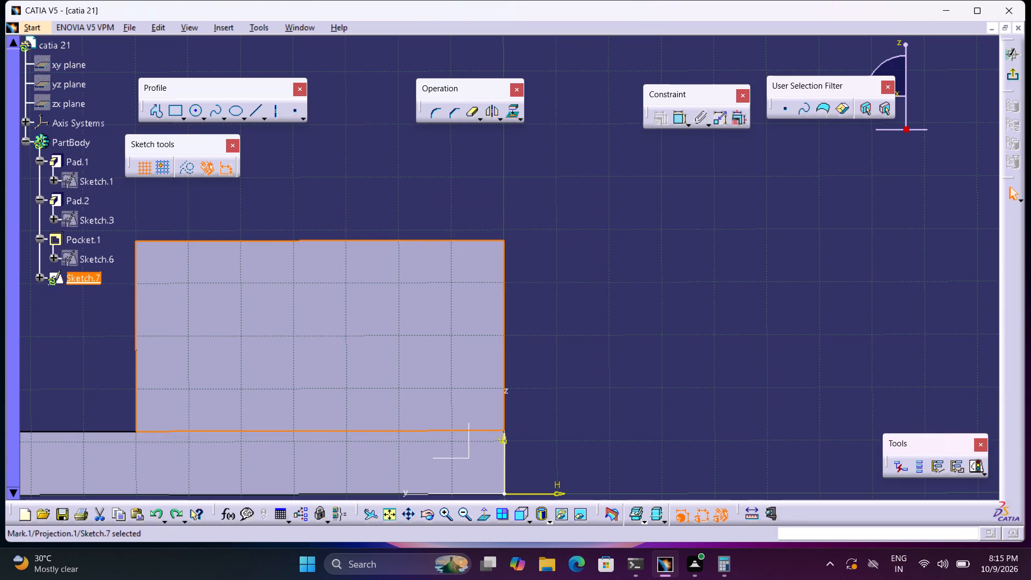
Sketch a rectangle about 30 mm wide and 36 mm high from the outline's lower corner on the vertical axis to its upper edge.
{"action": "left_click", "coordinate": [178, 111]}
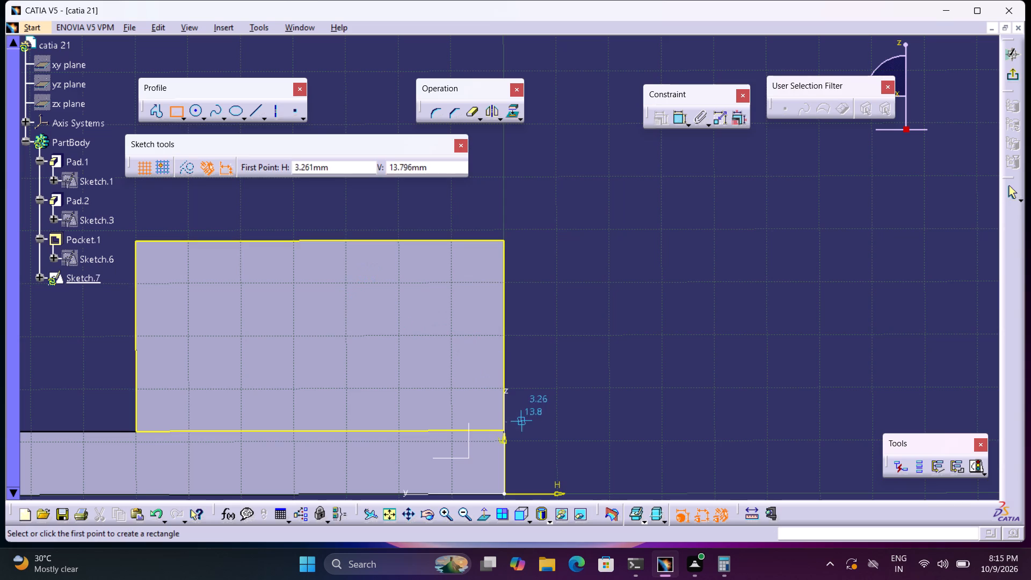
{"action": "left_click", "coordinate": [503, 431]}
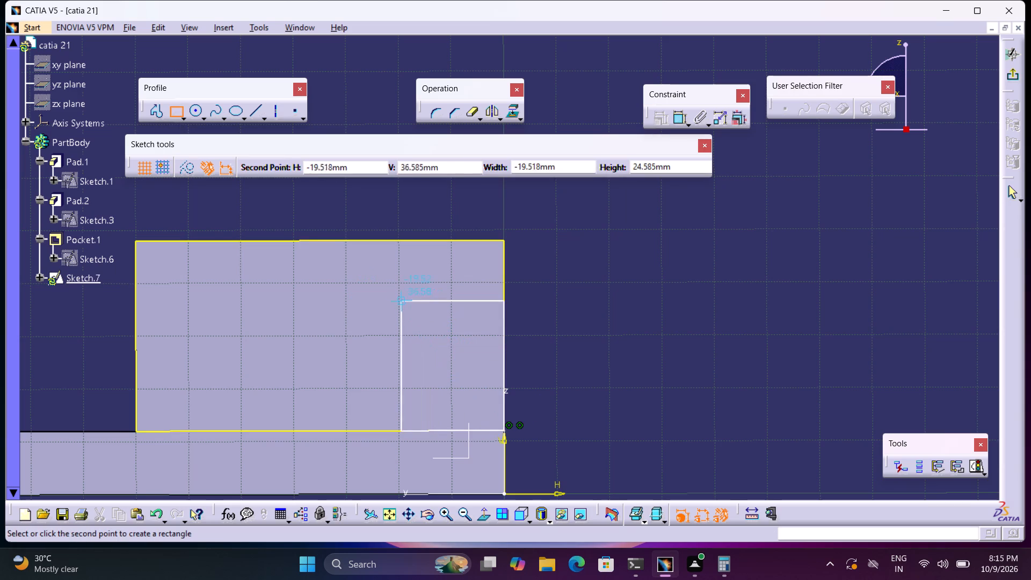
{"action": "left_click", "coordinate": [345, 240]}
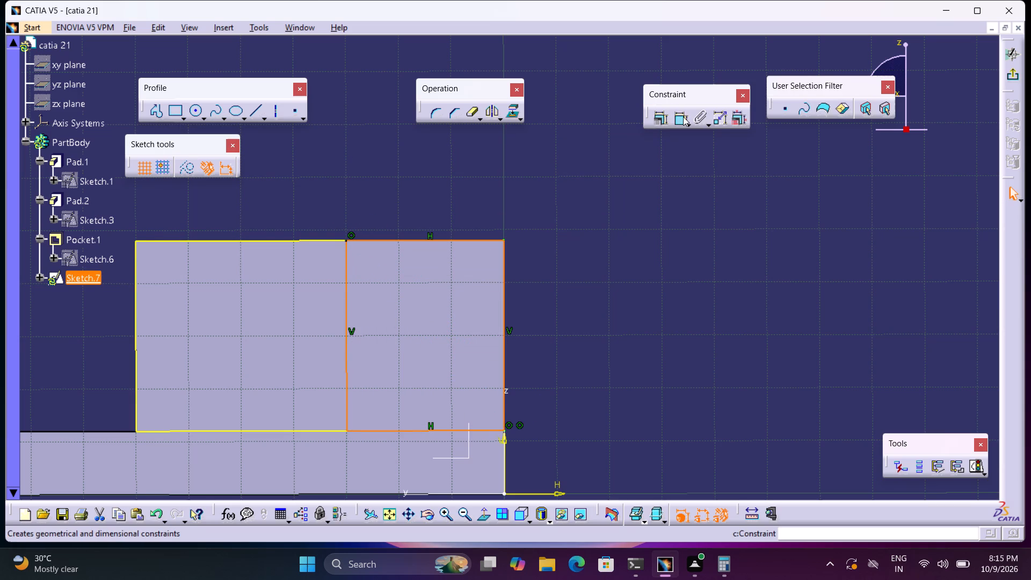
Dimension the rectangle's upper edge, set its length to 30 mm, and exit the sketch.
{"action": "left_click", "coordinate": [683, 117]}
{"action": "left_click", "coordinate": [477, 240]}
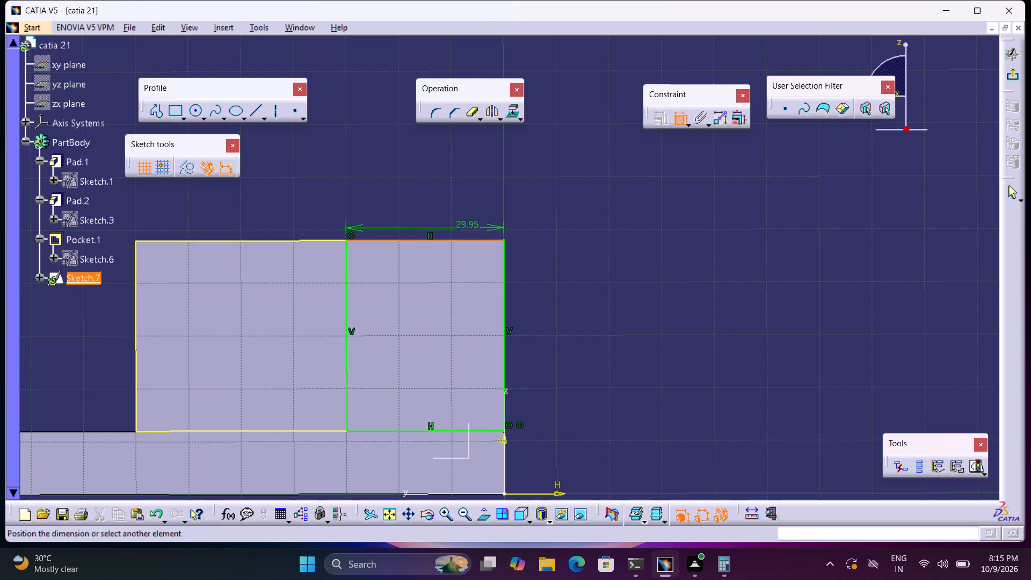
{"action": "left_click", "coordinate": [460, 220]}
{"action": "double_click", "coordinate": [460, 218]}
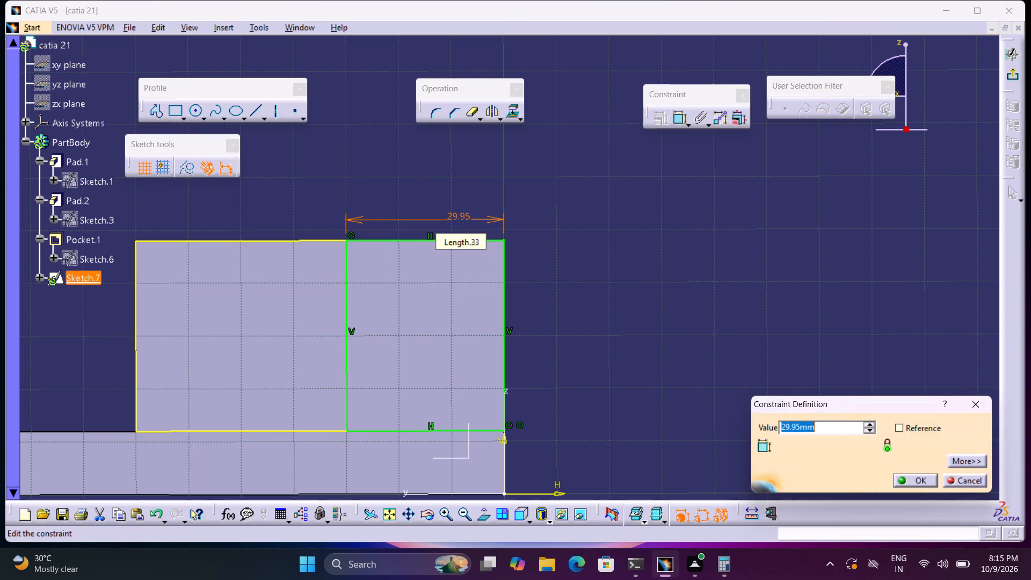
{"action": "type", "text": "30"}
{"action": "key", "text": "Return"}
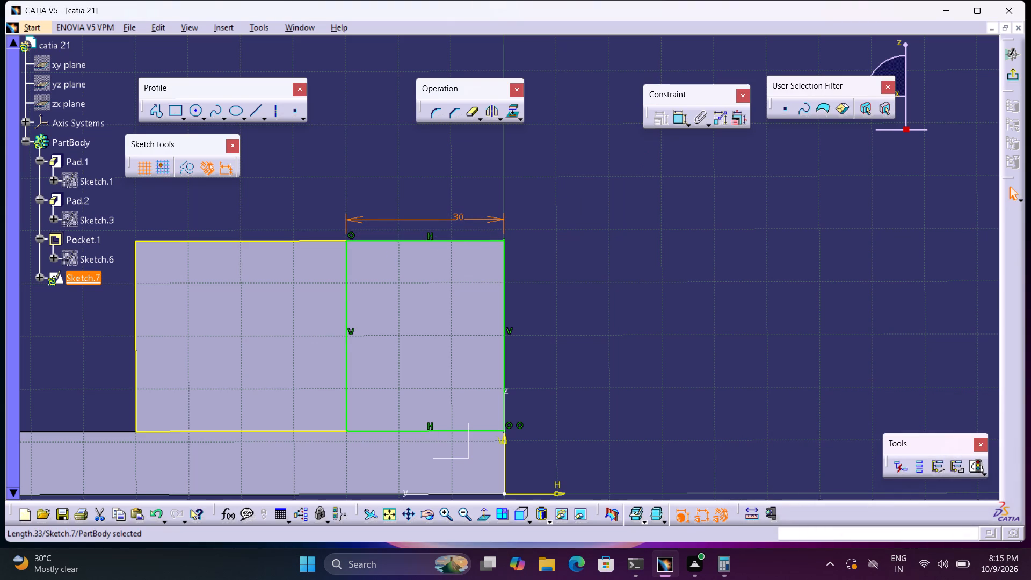
{"action": "left_click", "coordinate": [1010, 73]}
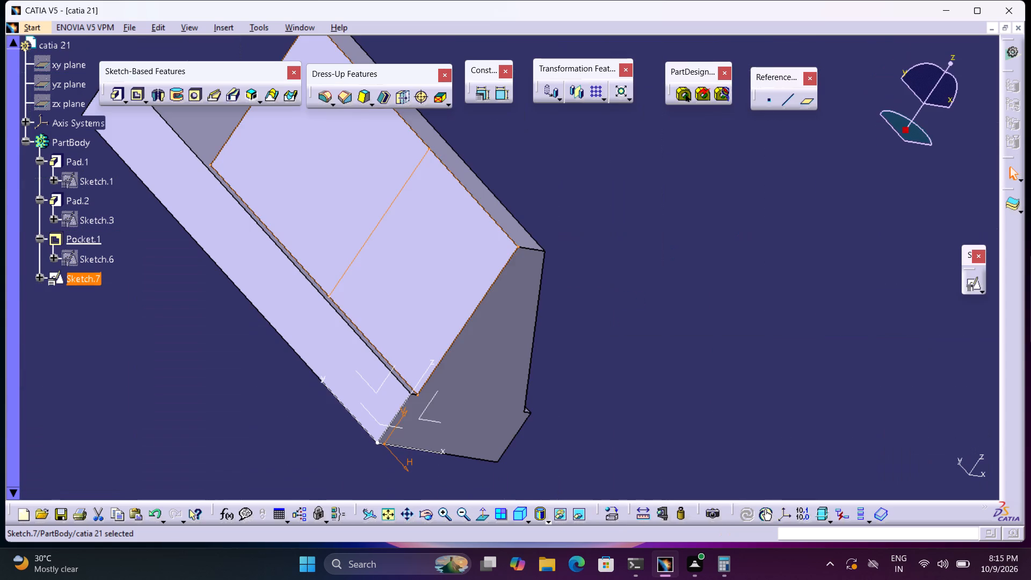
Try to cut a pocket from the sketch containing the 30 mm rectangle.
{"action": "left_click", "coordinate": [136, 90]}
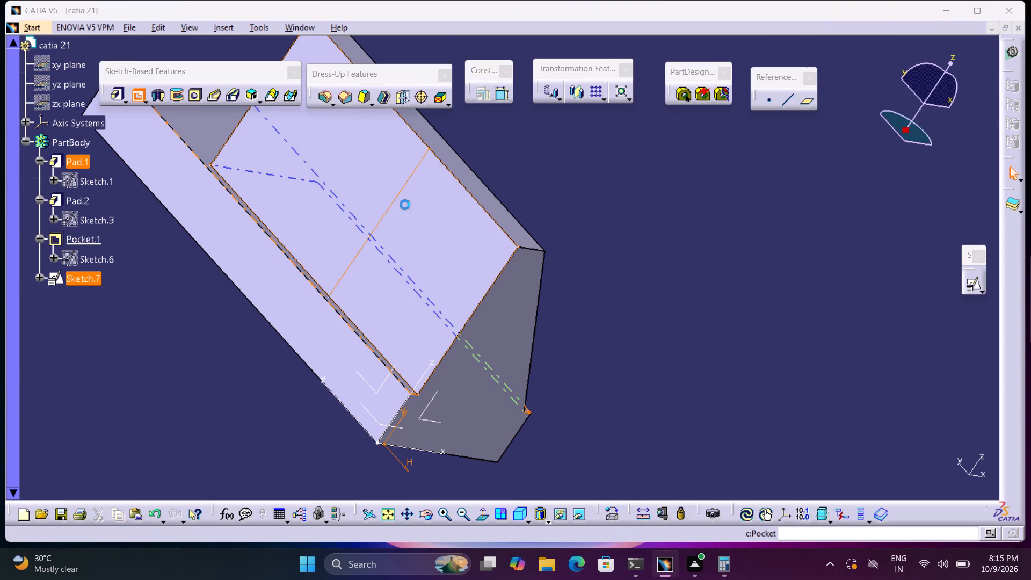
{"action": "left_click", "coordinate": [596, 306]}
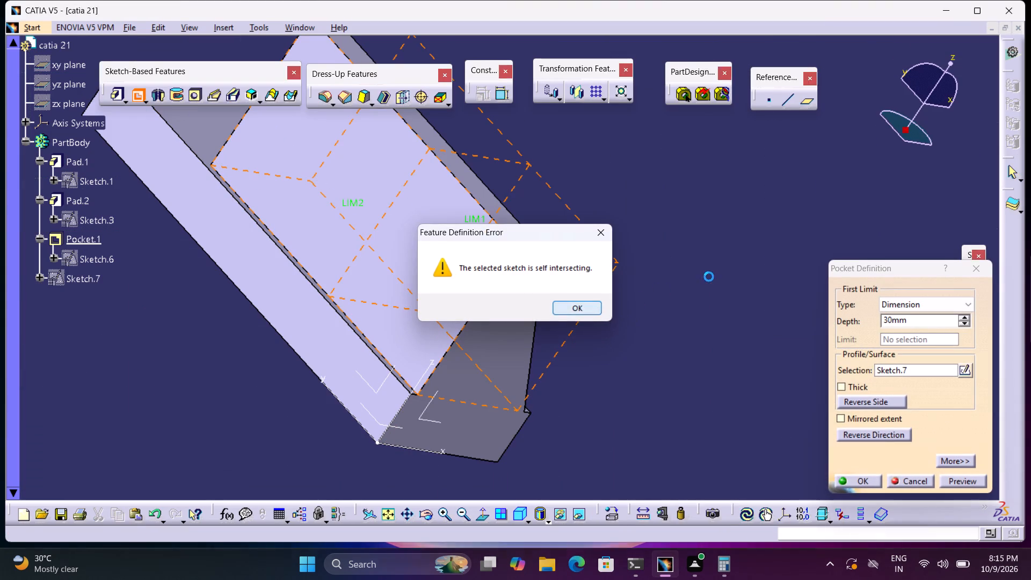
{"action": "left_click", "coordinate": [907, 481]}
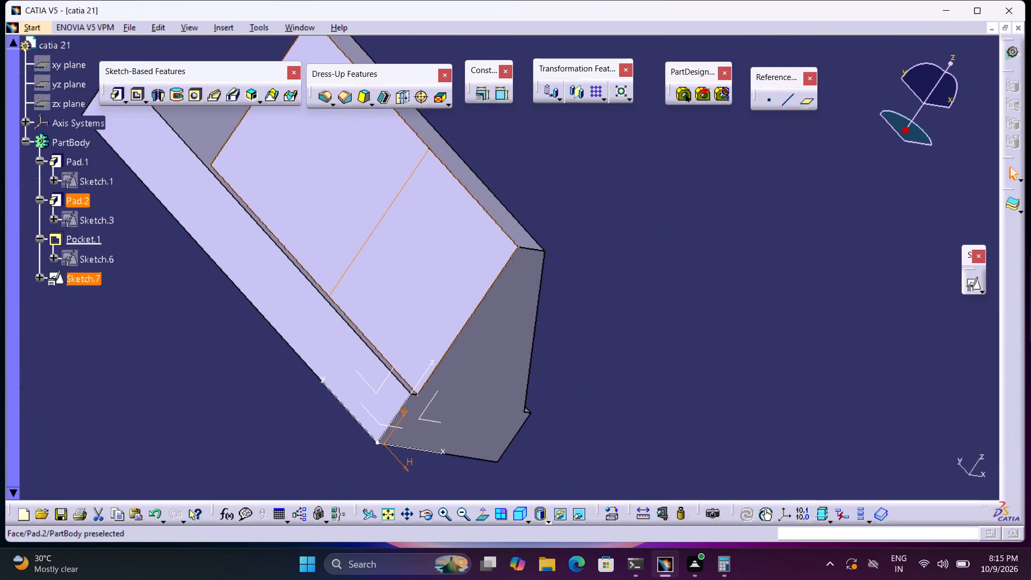
Reopen the 30 mm rectangle's sketch, delete the projected face outline so only the rectangle remains, and exit the sketch.
{"action": "double_click", "coordinate": [372, 230]}
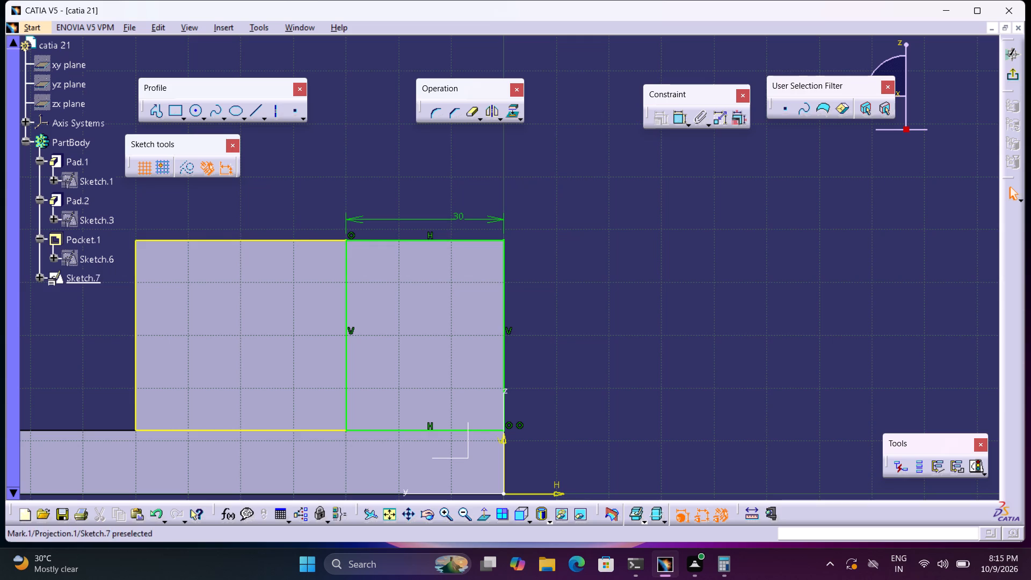
{"action": "left_click", "coordinate": [291, 241]}
{"action": "key", "text": "Delete"}
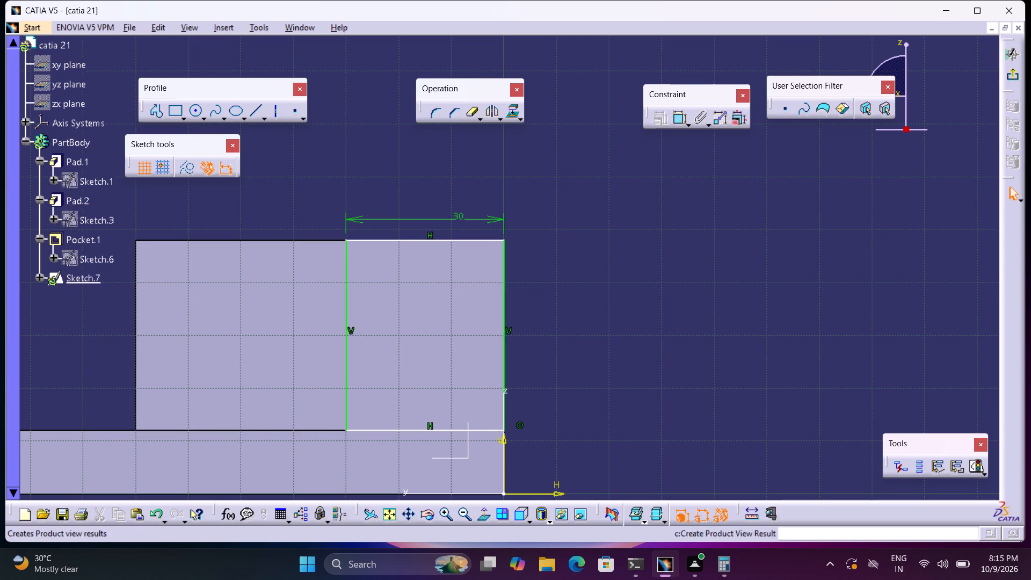
{"action": "left_click", "coordinate": [1014, 71]}
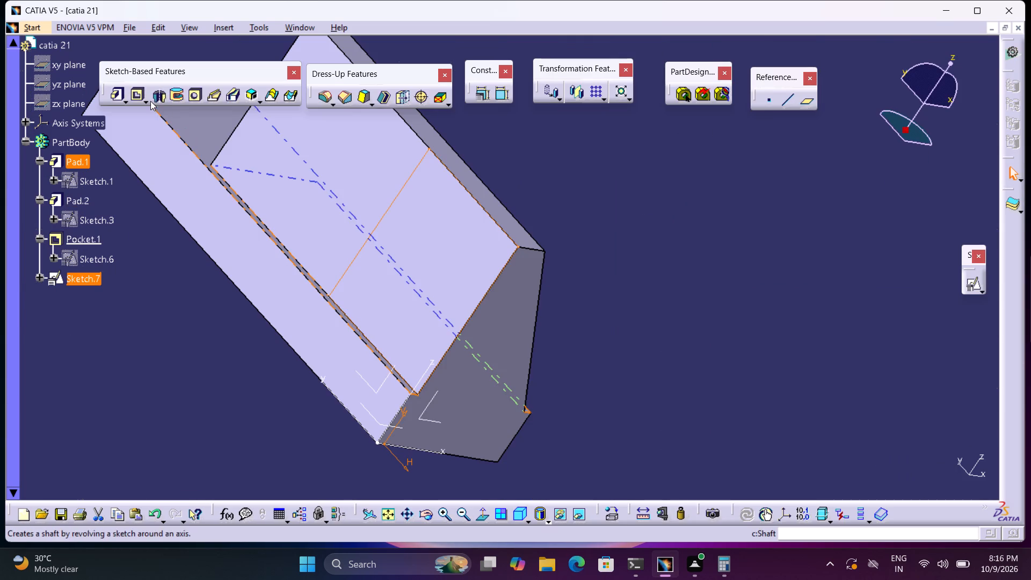
Cut a 36 mm deep pocket through the end of the sloped pad from the 30 mm rectangle sketch.
{"action": "left_click", "coordinate": [139, 94]}
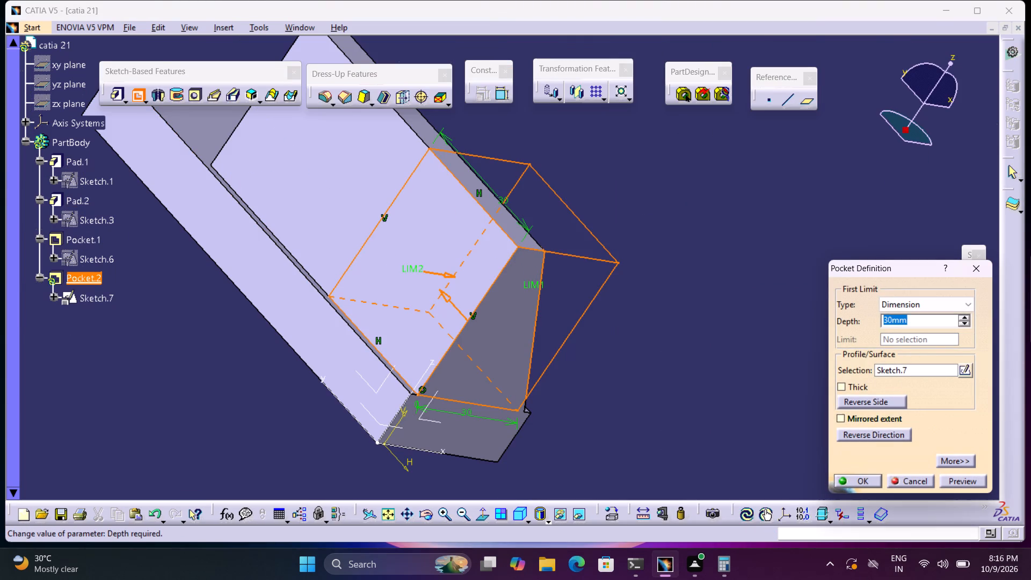
{"action": "left_click_drag", "start_coordinate": [911, 321], "coordinate": [808, 337]}
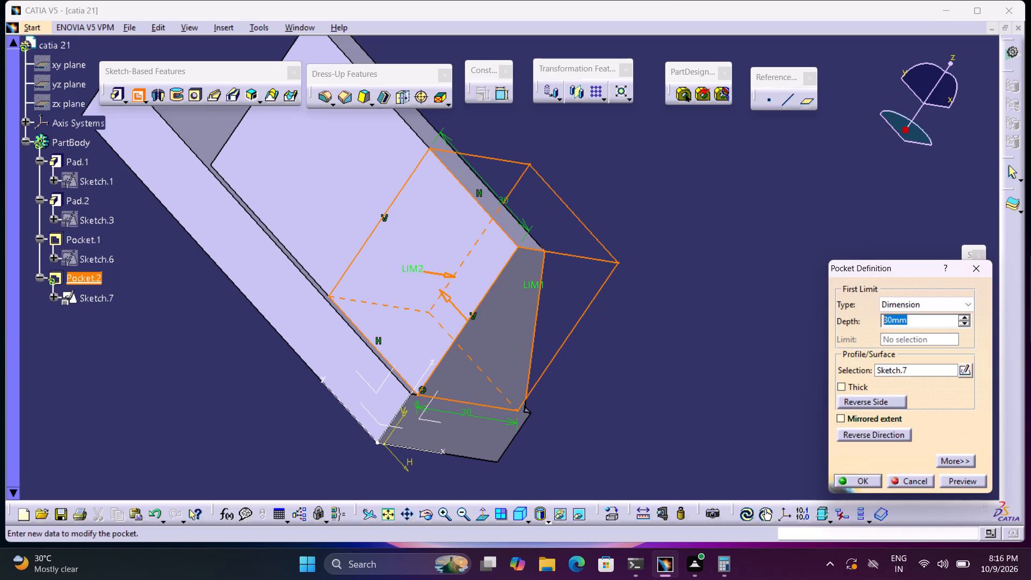
{"action": "type", "text": "36"}
{"action": "left_click", "coordinate": [950, 478]}
{"action": "left_click", "coordinate": [686, 439]}
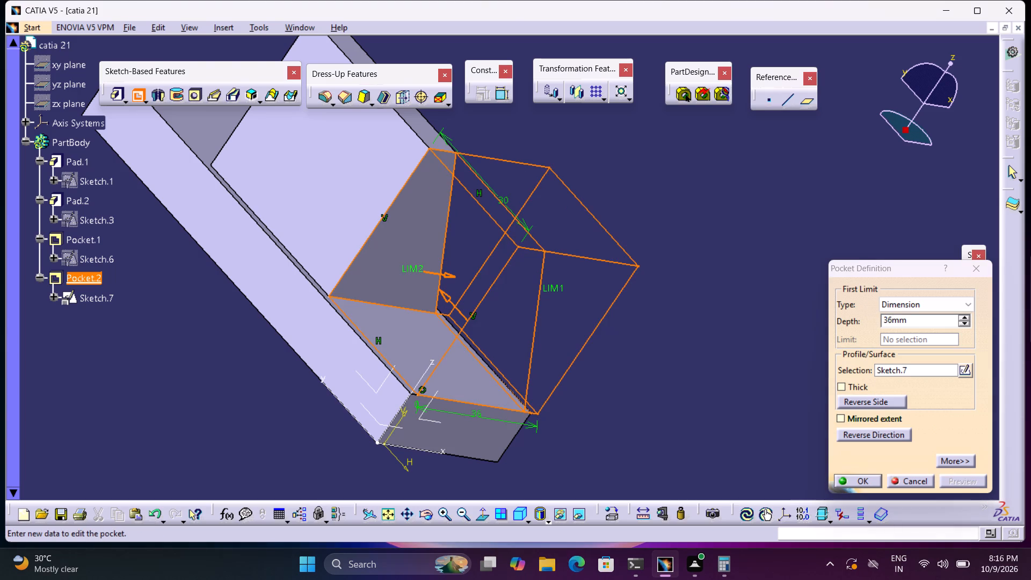
{"action": "left_click", "coordinate": [862, 482]}
Start a positioned sketch on the narrow flat top face of the sloped pad.
{"action": "middle_click_drag", "start_coordinate": [708, 387], "coordinate": [509, 385]}
{"action": "right_click_drag", "start_coordinate": [660, 382], "coordinate": [551, 382]}
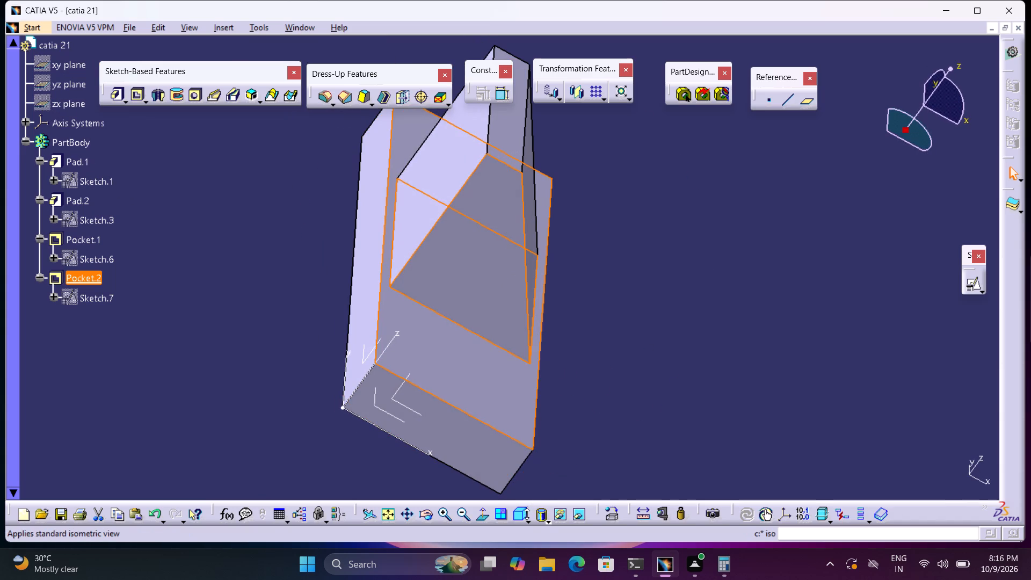
{"action": "left_click", "coordinate": [521, 520]}
{"action": "middle_click_drag", "start_coordinate": [742, 412], "coordinate": [619, 227]}
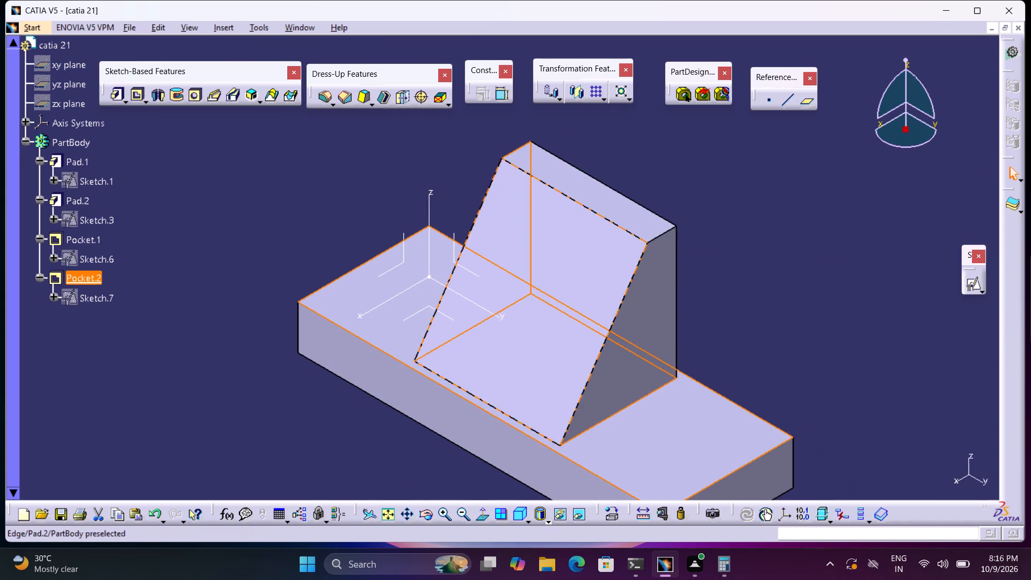
{"action": "double_click", "coordinate": [810, 319]}
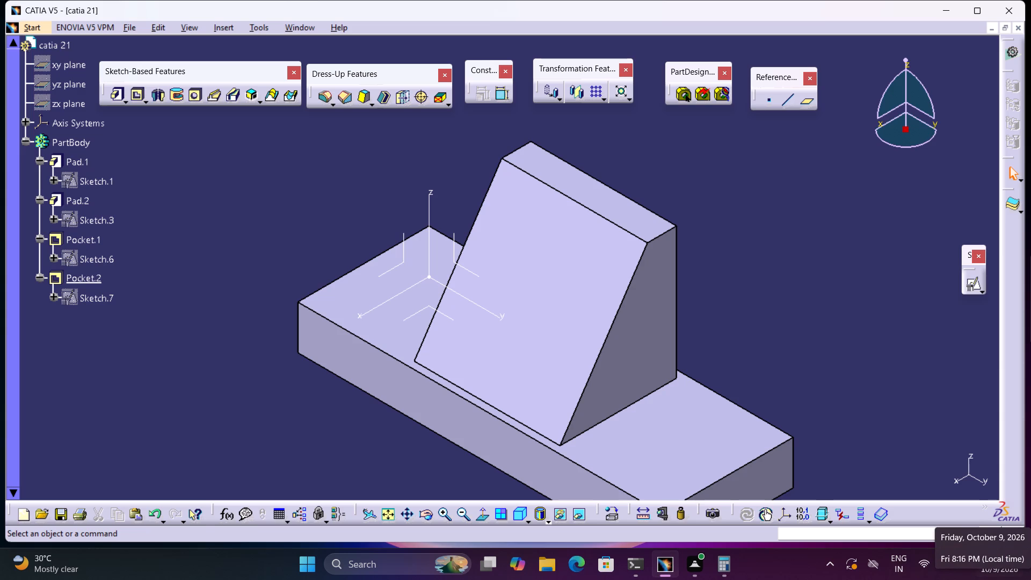
{"action": "left_click", "coordinate": [971, 284]}
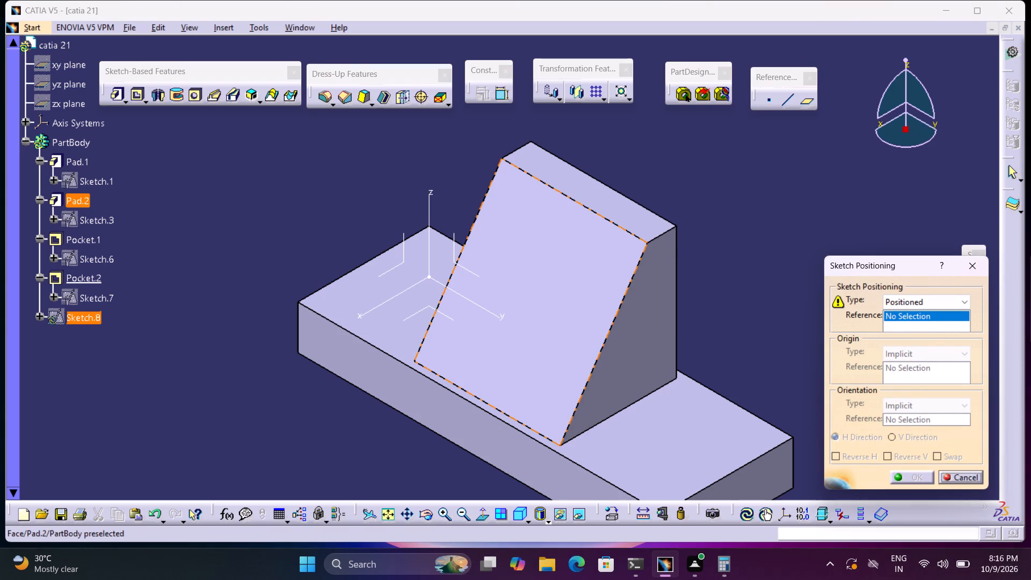
{"action": "left_click", "coordinate": [608, 211]}
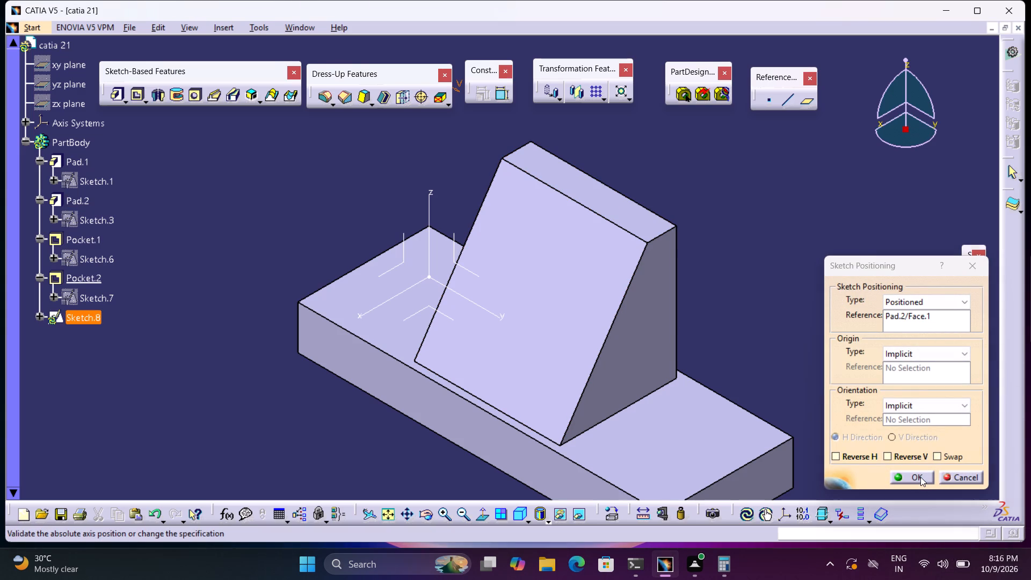
{"action": "left_click", "coordinate": [920, 477]}
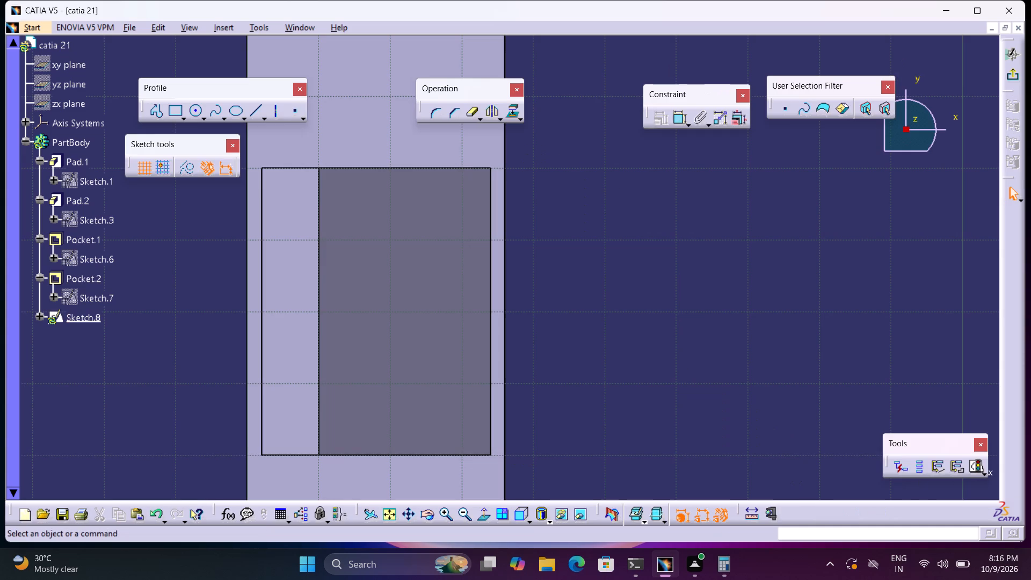
Sketch a rectangle about 11 mm wide and 23 mm high inside the outline of the pad's sloped face.
{"action": "middle_click_drag", "start_coordinate": [676, 381], "coordinate": [697, 340]}
{"action": "middle_click_drag", "start_coordinate": [608, 413], "coordinate": [680, 360]}
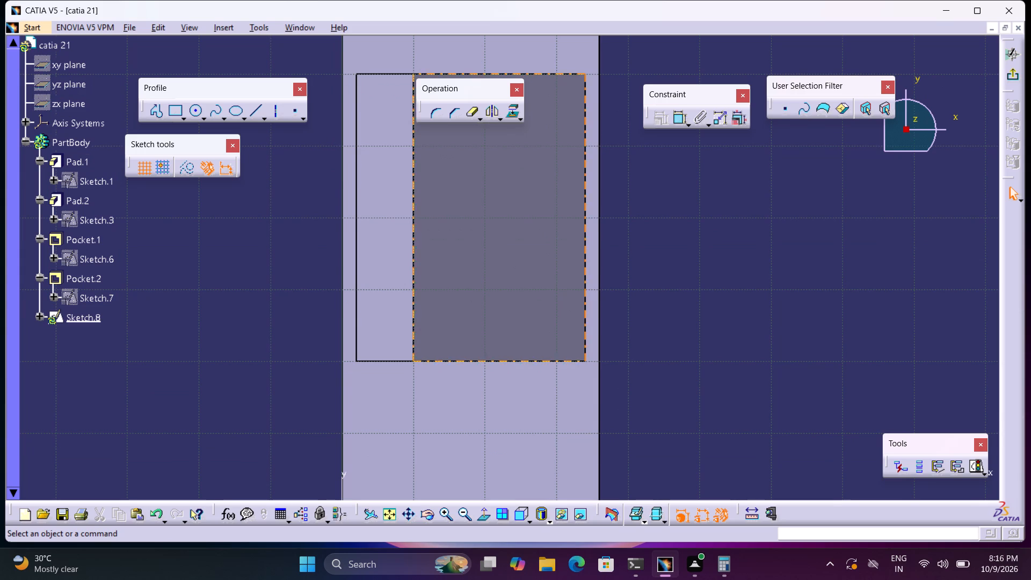
{"action": "left_click", "coordinate": [178, 108]}
{"action": "middle_click_drag", "start_coordinate": [563, 214], "coordinate": [517, 250]}
{"action": "middle_click_drag", "start_coordinate": [461, 212], "coordinate": [483, 293]}
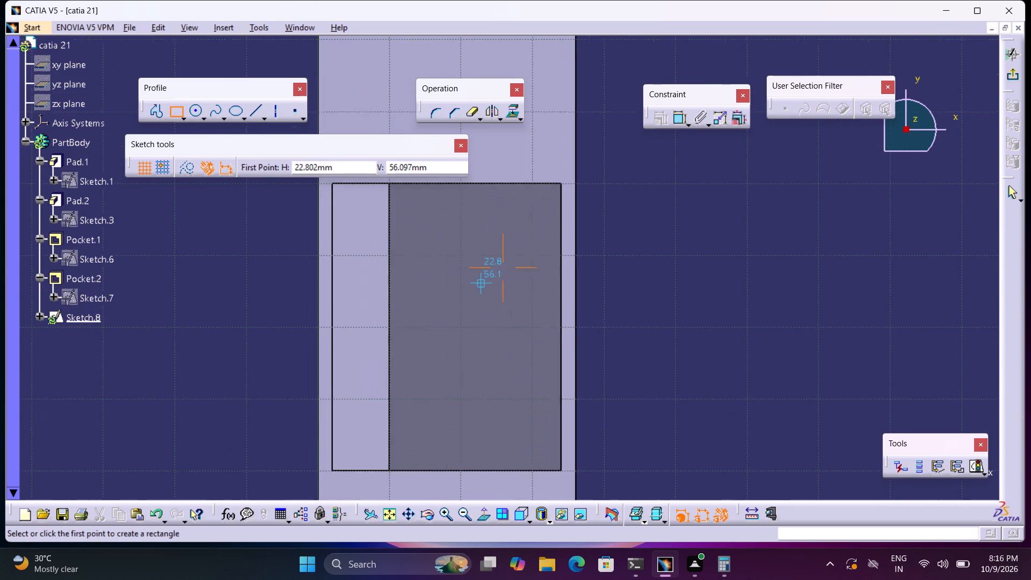
{"action": "middle_click_drag", "start_coordinate": [483, 293], "coordinate": [483, 294]}
{"action": "left_click", "coordinate": [448, 258]}
{"action": "left_click", "coordinate": [525, 425]}
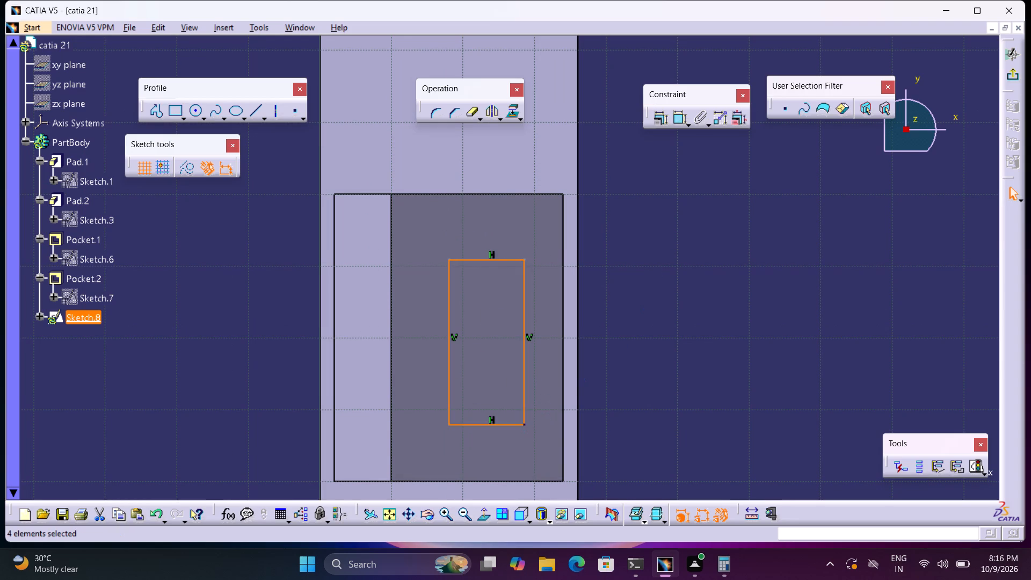
Dimension the rectangle's upper edge, set its length to 16 mm, and move the rectangle back inside the sloped face.
{"action": "left_click", "coordinate": [679, 122]}
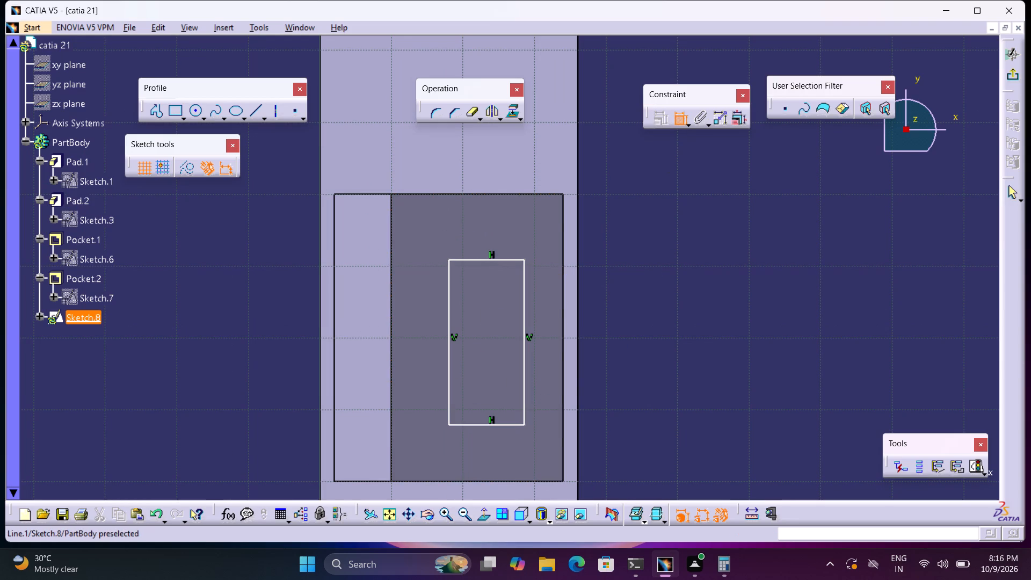
{"action": "left_click", "coordinate": [511, 263]}
{"action": "left_click", "coordinate": [510, 169]}
{"action": "double_click", "coordinate": [511, 169]}
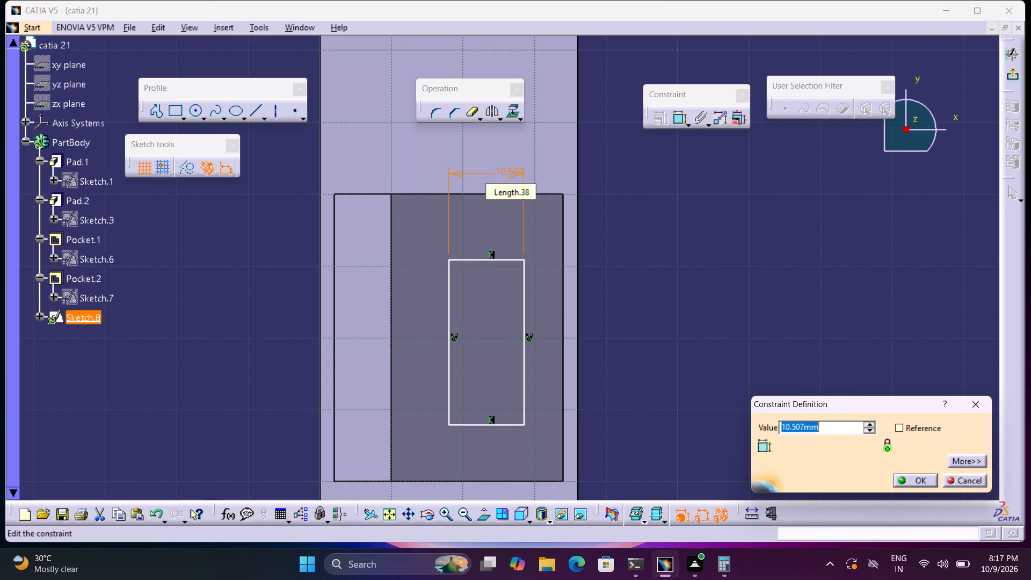
{"action": "double_click", "coordinate": [511, 169]}
{"action": "type", "text": "16"}
{"action": "key", "text": "Return"}
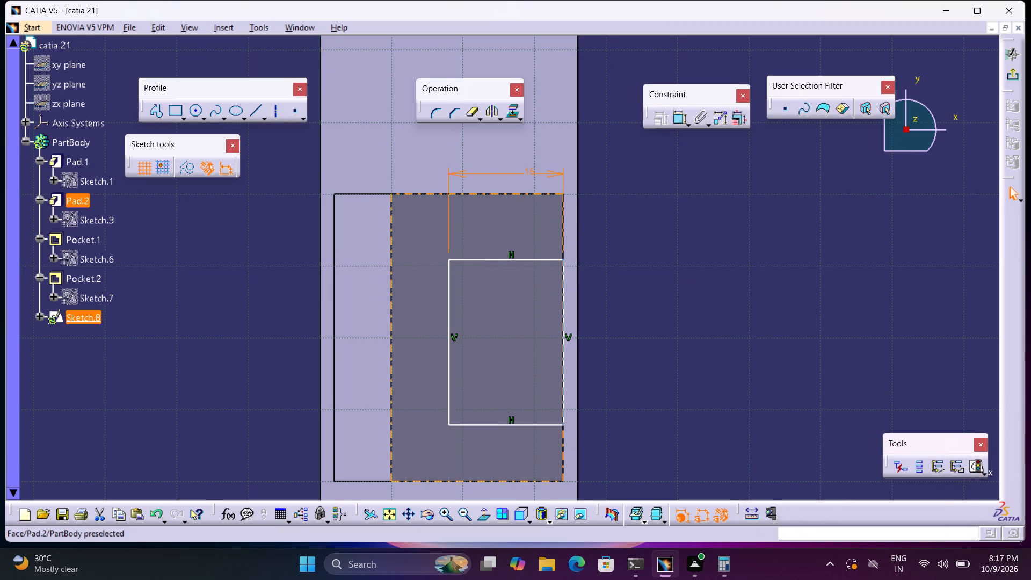
{"action": "left_click_drag", "start_coordinate": [534, 260], "coordinate": [509, 259]}
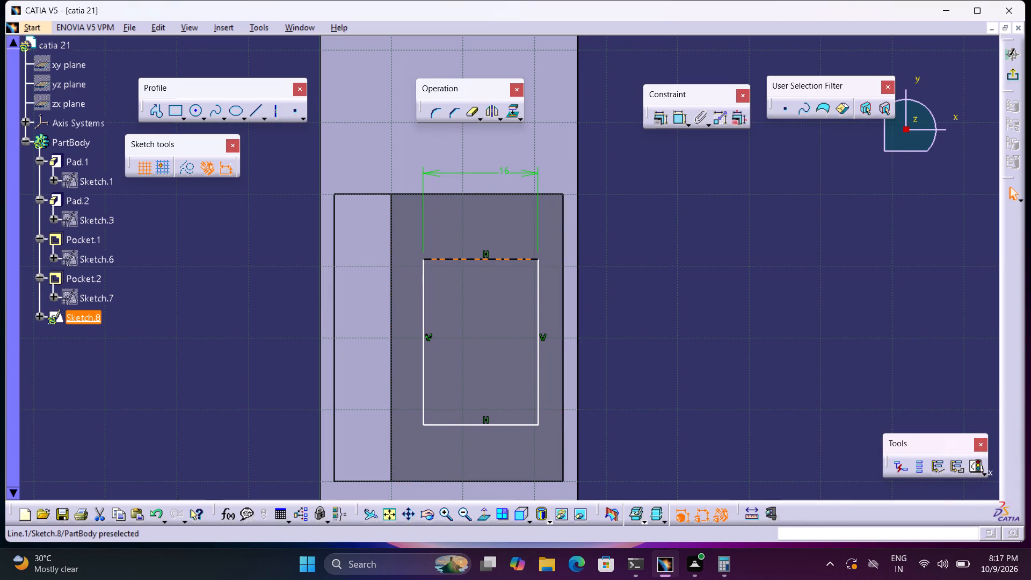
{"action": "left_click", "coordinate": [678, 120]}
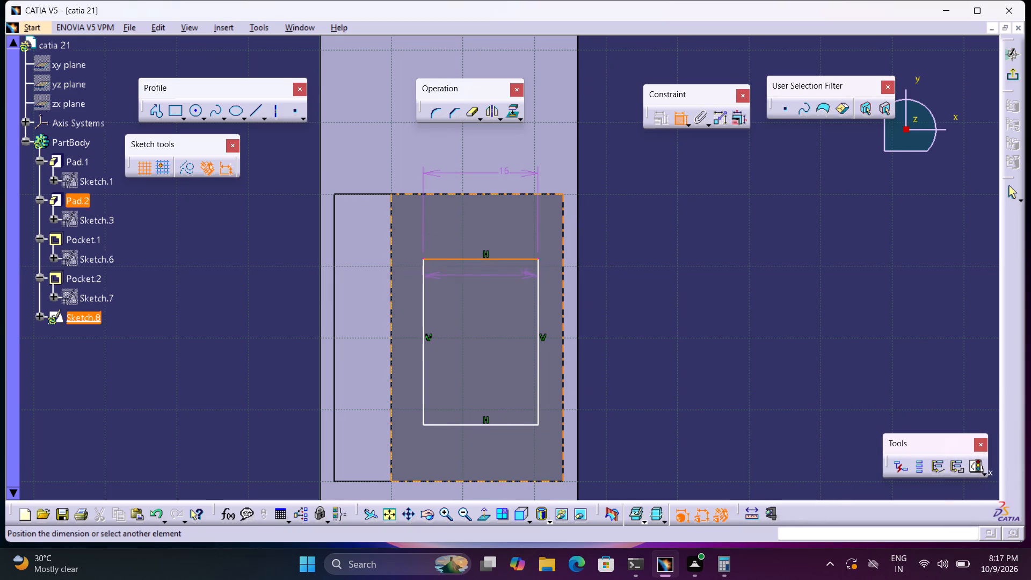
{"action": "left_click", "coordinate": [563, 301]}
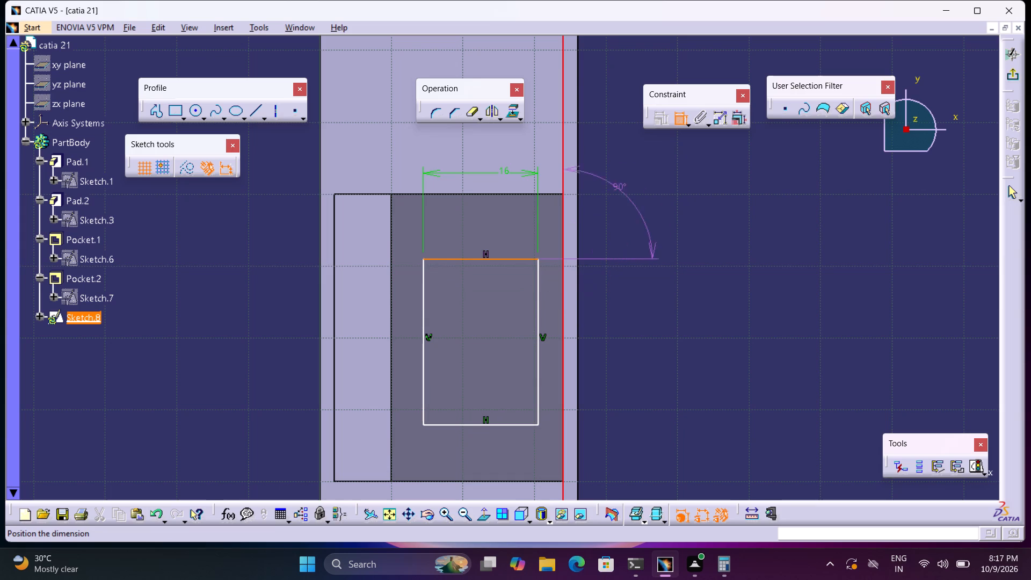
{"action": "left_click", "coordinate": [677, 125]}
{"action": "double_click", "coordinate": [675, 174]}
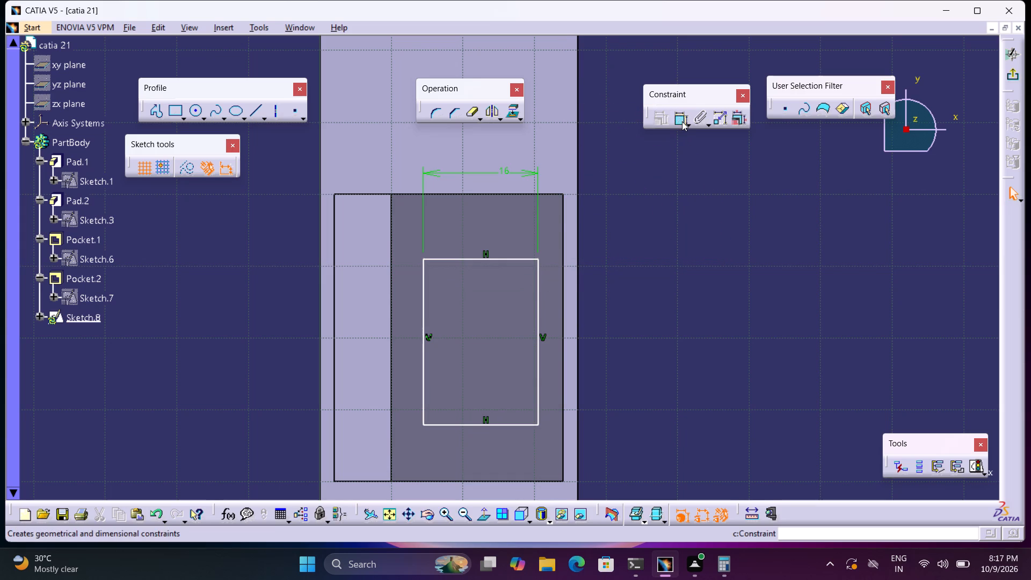
Make the rectangle's vertical side nearest the slope's bottom edge coincident with that edge of the pad.
{"action": "left_click", "coordinate": [682, 121]}
{"action": "left_click", "coordinate": [538, 287]}
{"action": "left_click", "coordinate": [565, 304]}
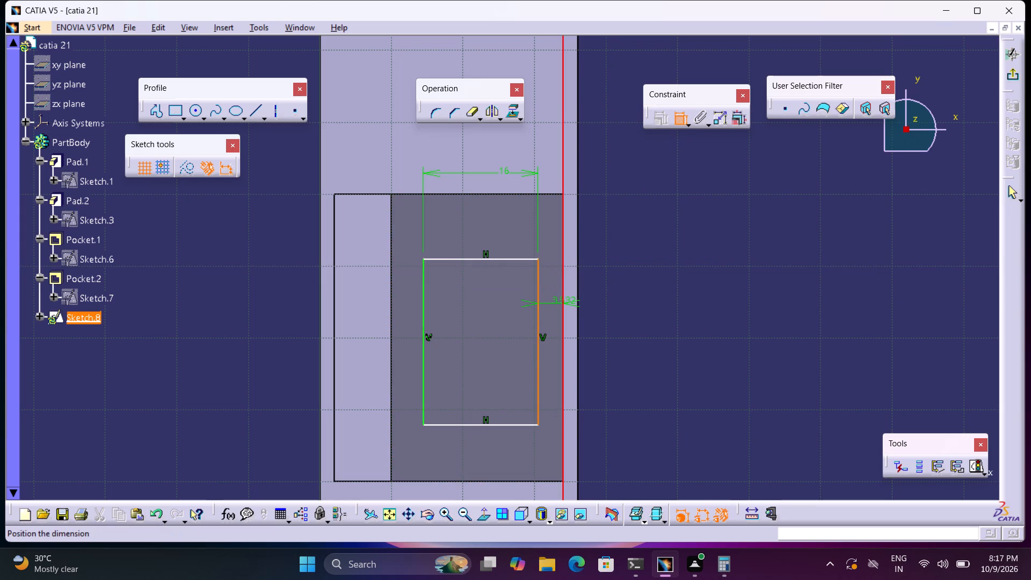
{"action": "right_click", "coordinate": [563, 302]}
{"action": "left_click", "coordinate": [608, 480]}
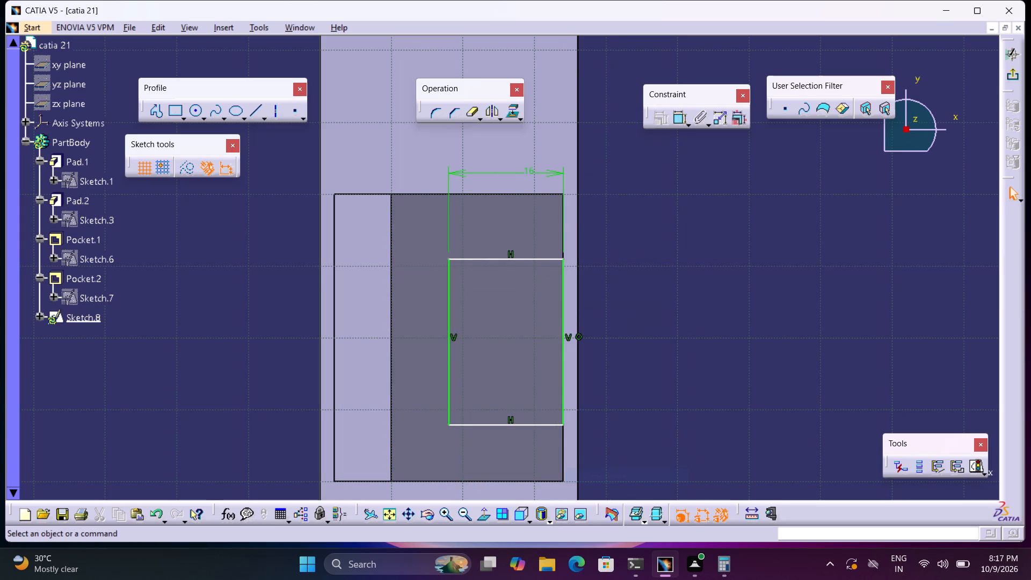
Dimension the rectangle's opposite vertical side and set its length to 32 mm.
{"action": "left_click", "coordinate": [678, 121]}
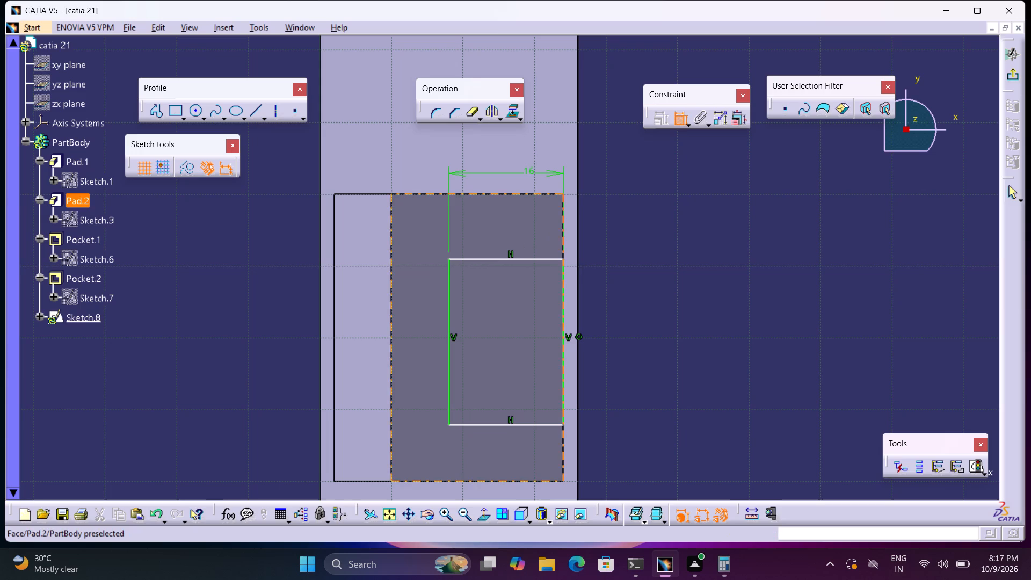
{"action": "left_click", "coordinate": [447, 282]}
{"action": "left_click", "coordinate": [675, 353]}
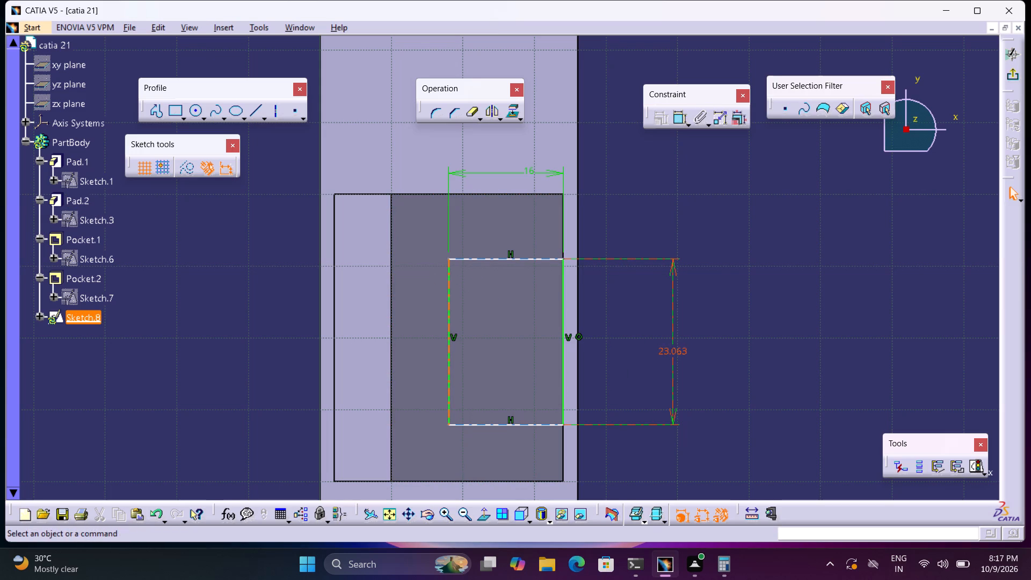
{"action": "double_click", "coordinate": [672, 351]}
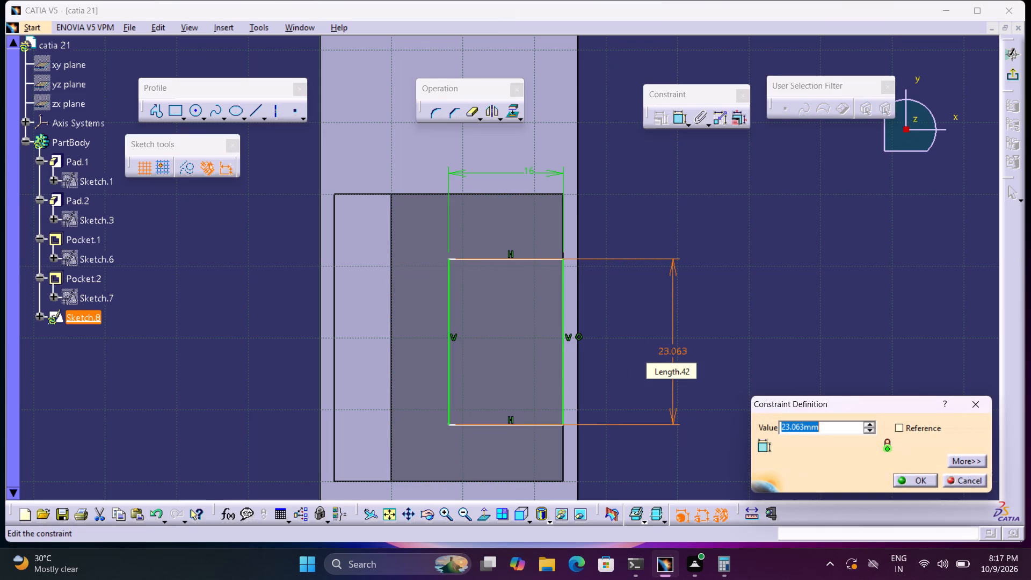
{"action": "type", "text": "32"}
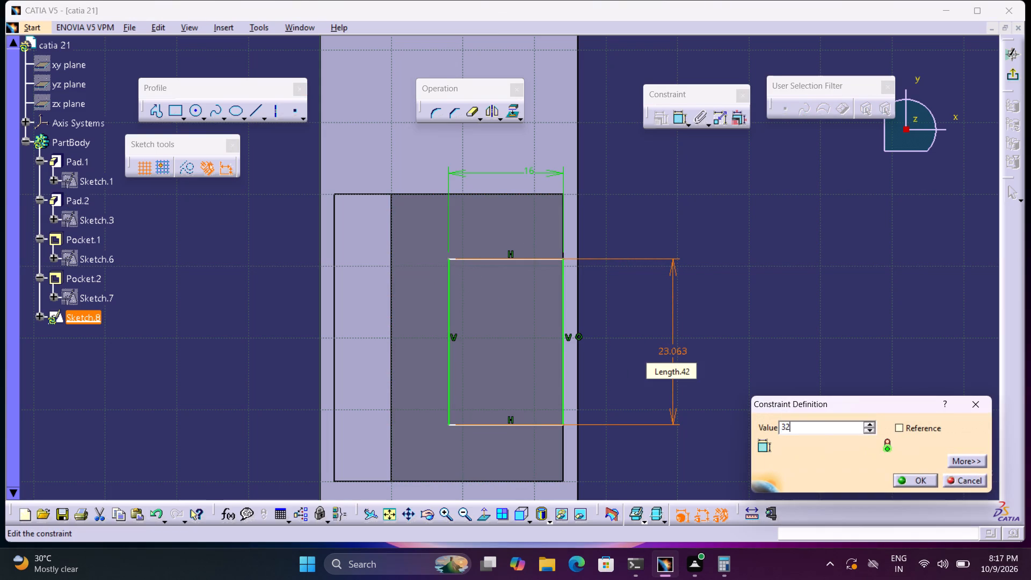
{"action": "key", "text": "Return"}
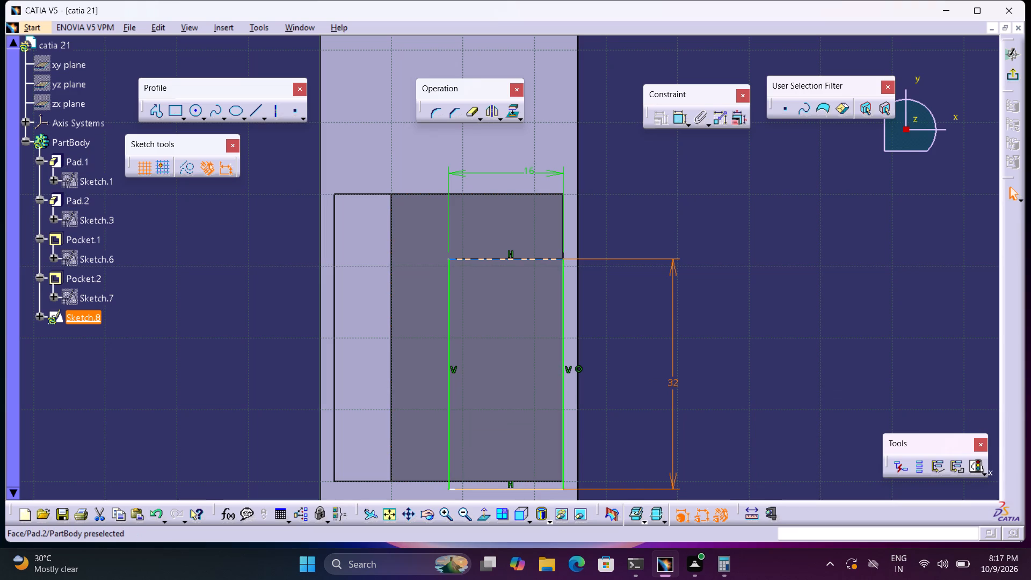
Move the rectangle up until it sits inside the sloped face, and dimension the gap from its upper edge to the face's upper edge.
{"action": "left_click_drag", "start_coordinate": [547, 259], "coordinate": [542, 235]}
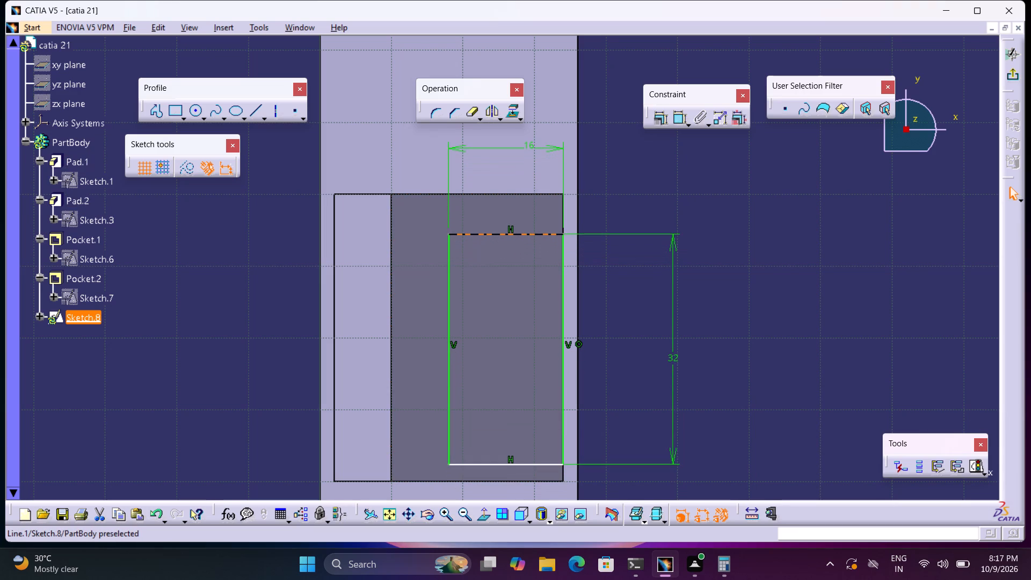
{"action": "left_click_drag", "start_coordinate": [542, 235], "coordinate": [544, 228]}
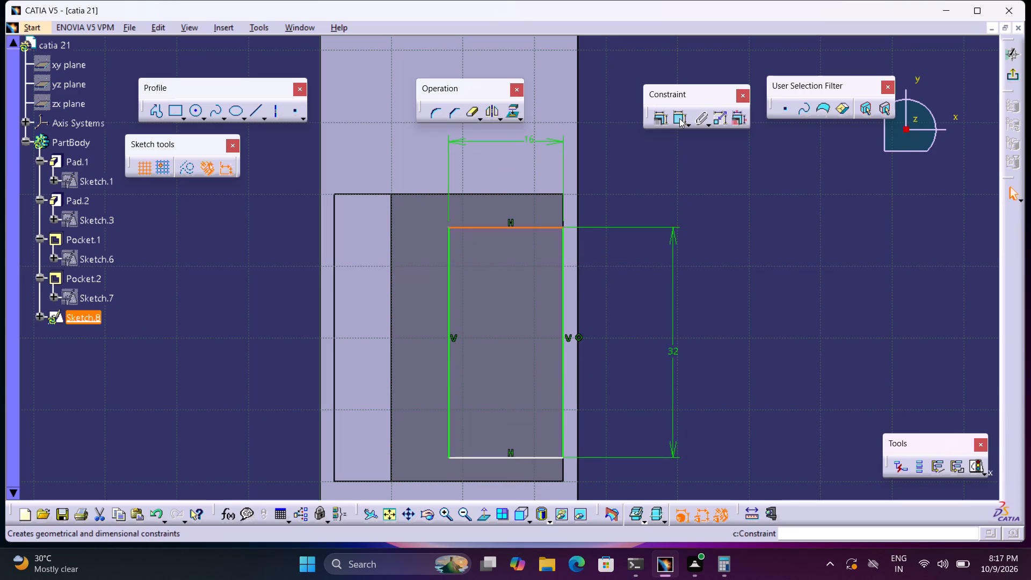
{"action": "left_click", "coordinate": [679, 118]}
{"action": "left_click", "coordinate": [554, 195]}
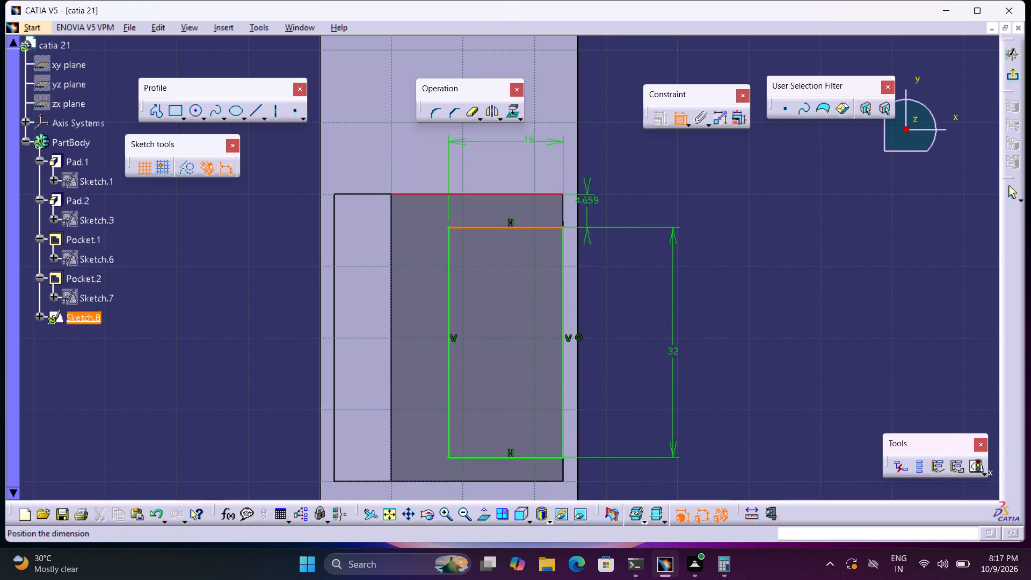
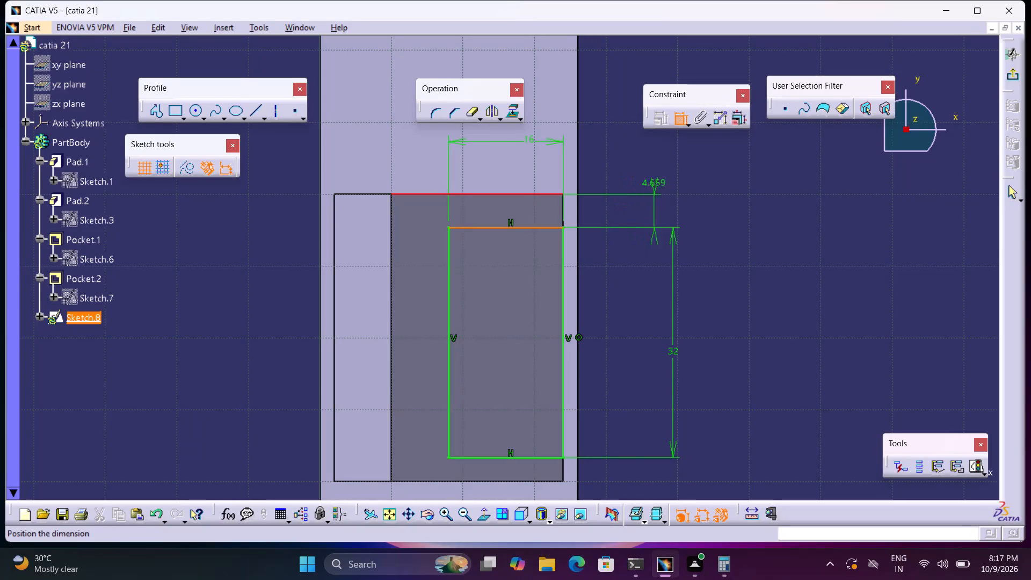
Set the length of the rectangle's vertical side to 24 mm.
{"action": "left_click", "coordinate": [677, 121]}
{"action": "double_click", "coordinate": [672, 268]}
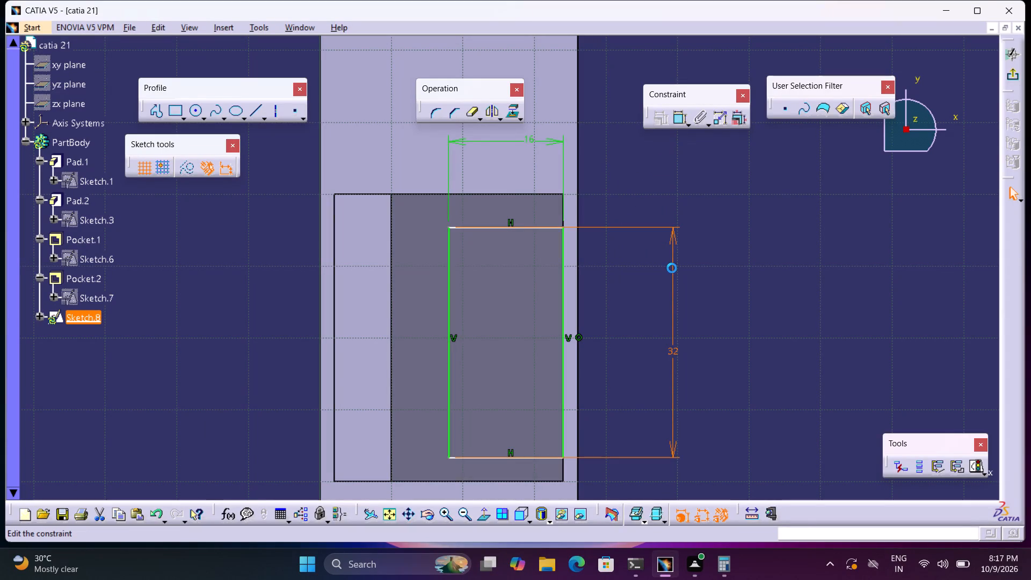
{"action": "type", "text": "24"}
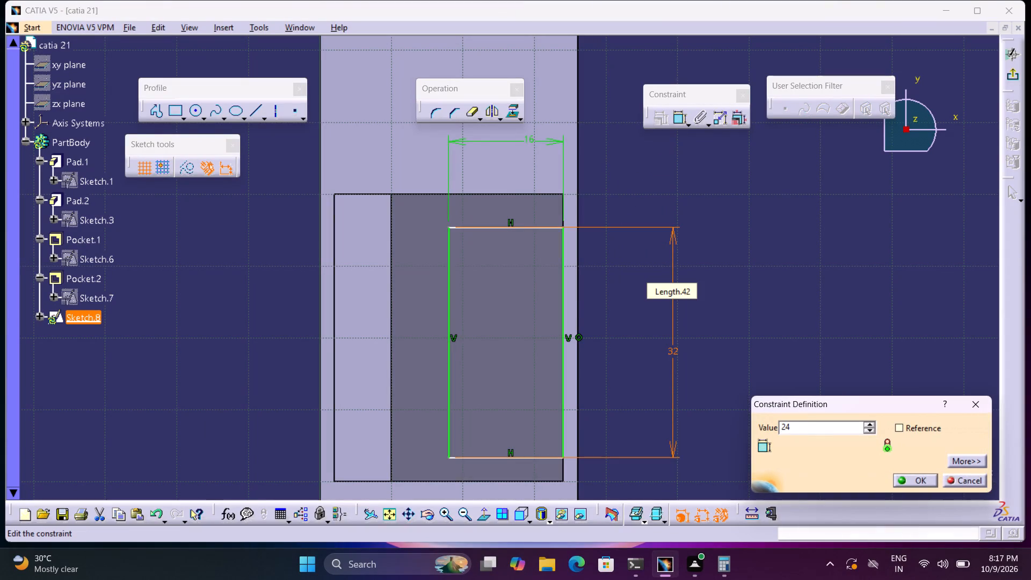
{"action": "key", "text": "Return"}
Dimension the gap between the sloped face's upper edge and the rectangle's upper edge, and set it to 8 mm.
{"action": "left_click", "coordinate": [679, 119]}
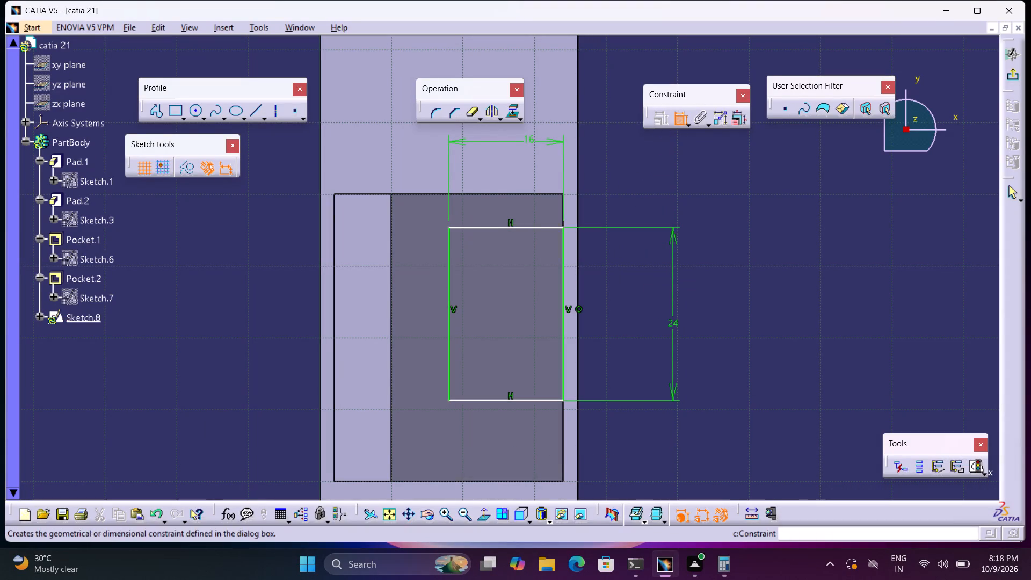
{"action": "left_click", "coordinate": [560, 191]}
{"action": "left_click", "coordinate": [560, 192]}
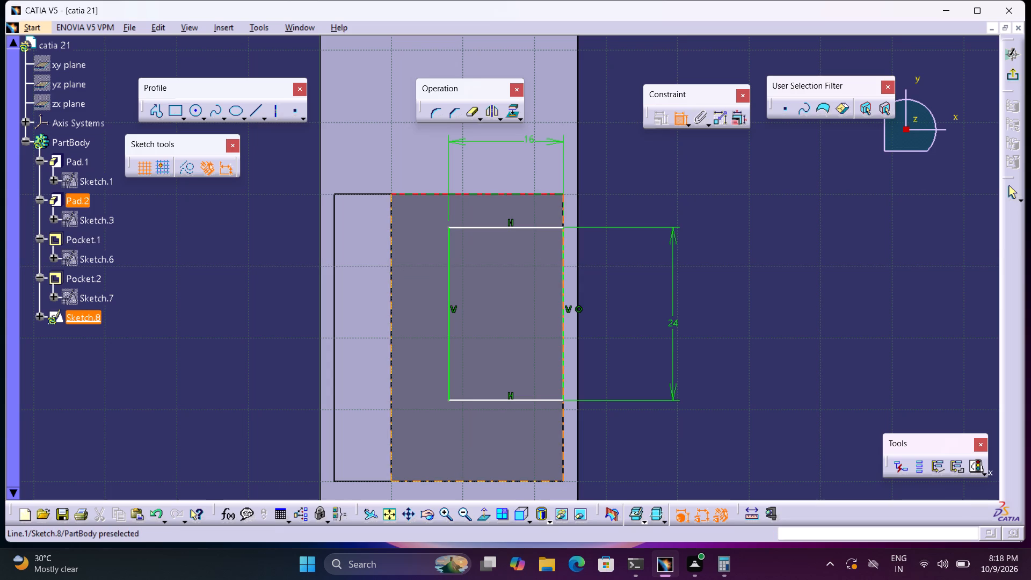
{"action": "left_click", "coordinate": [545, 227]}
{"action": "triple_click", "coordinate": [607, 215]}
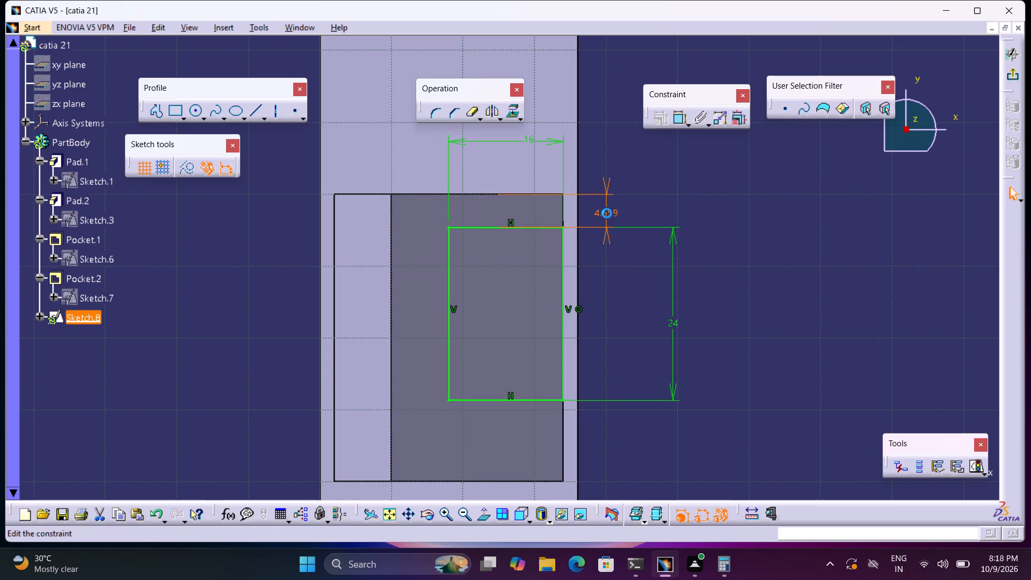
{"action": "key", "text": "8"}
{"action": "key", "text": "Return"}
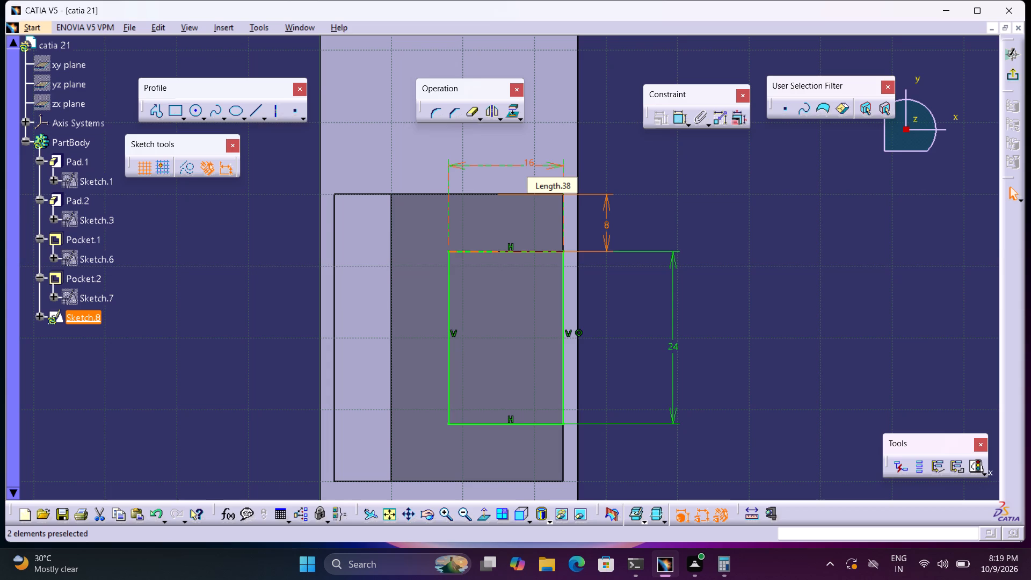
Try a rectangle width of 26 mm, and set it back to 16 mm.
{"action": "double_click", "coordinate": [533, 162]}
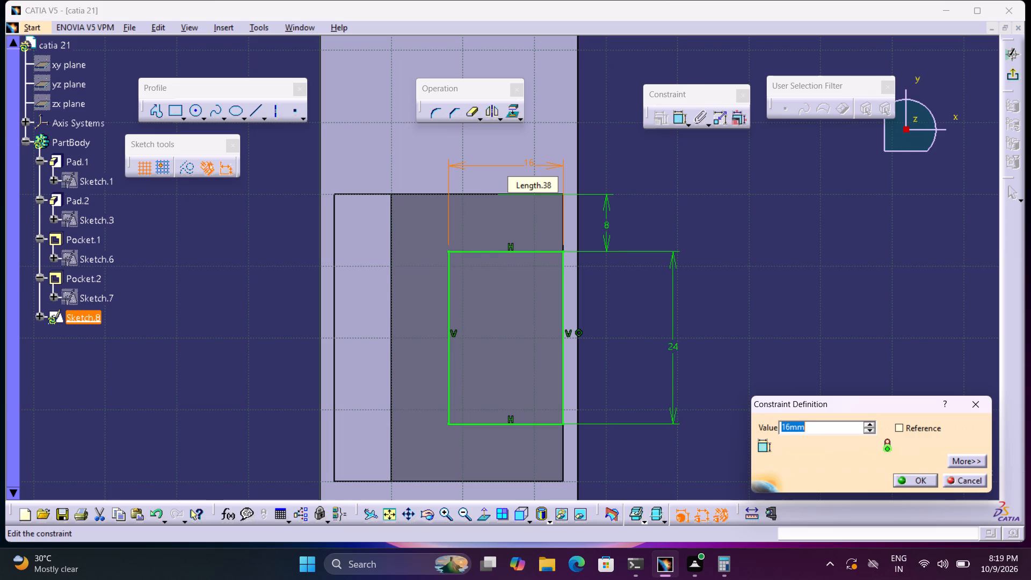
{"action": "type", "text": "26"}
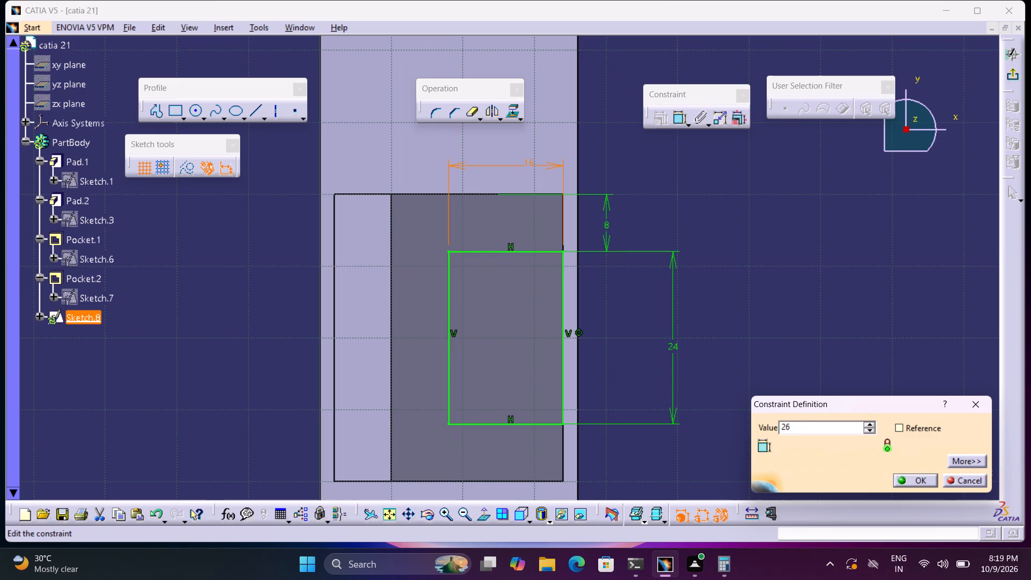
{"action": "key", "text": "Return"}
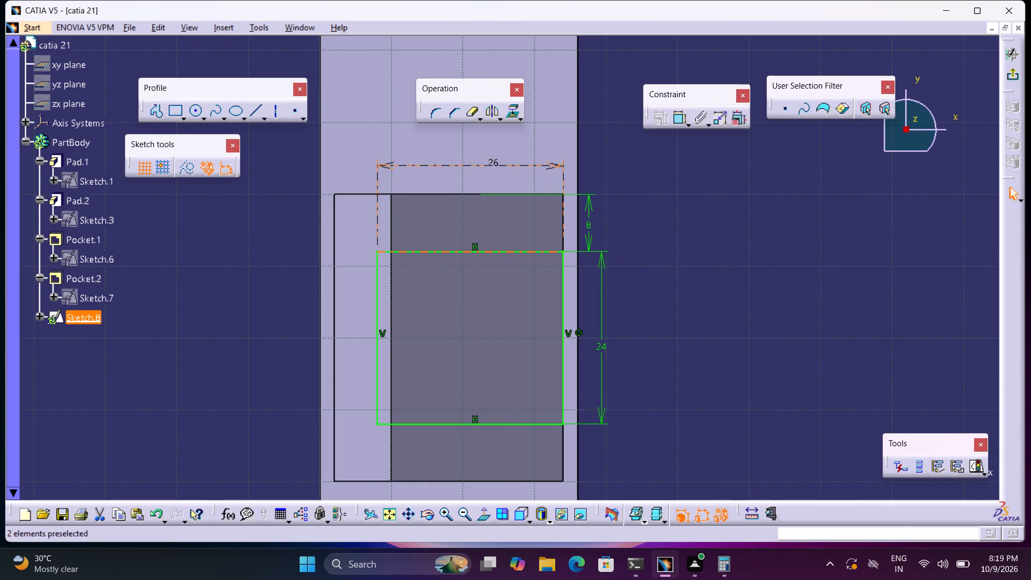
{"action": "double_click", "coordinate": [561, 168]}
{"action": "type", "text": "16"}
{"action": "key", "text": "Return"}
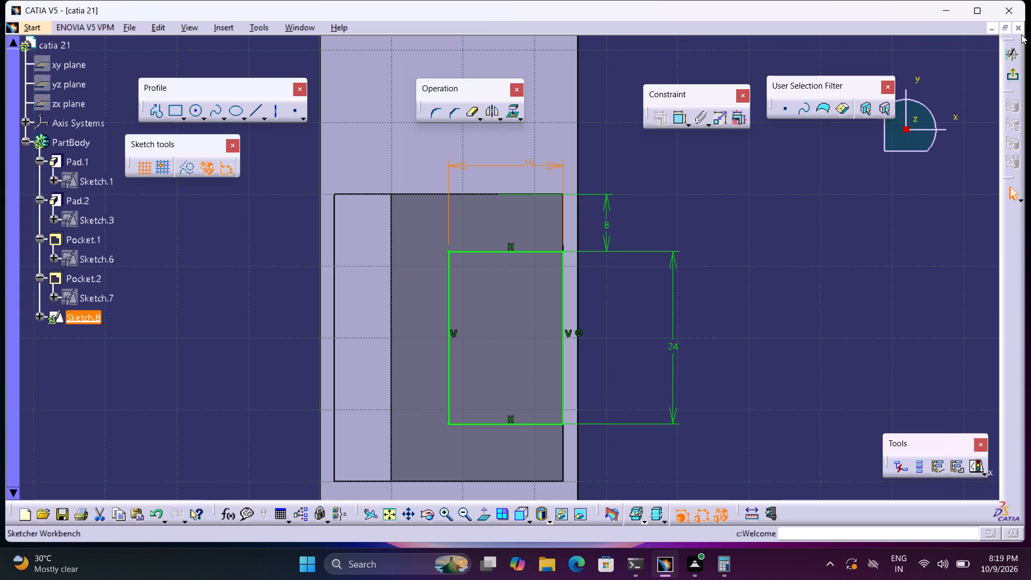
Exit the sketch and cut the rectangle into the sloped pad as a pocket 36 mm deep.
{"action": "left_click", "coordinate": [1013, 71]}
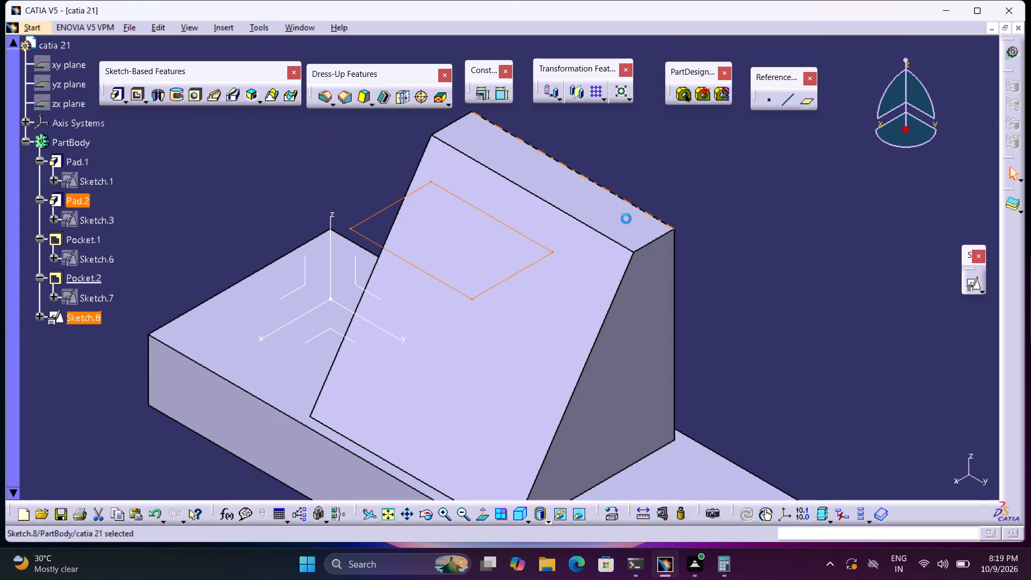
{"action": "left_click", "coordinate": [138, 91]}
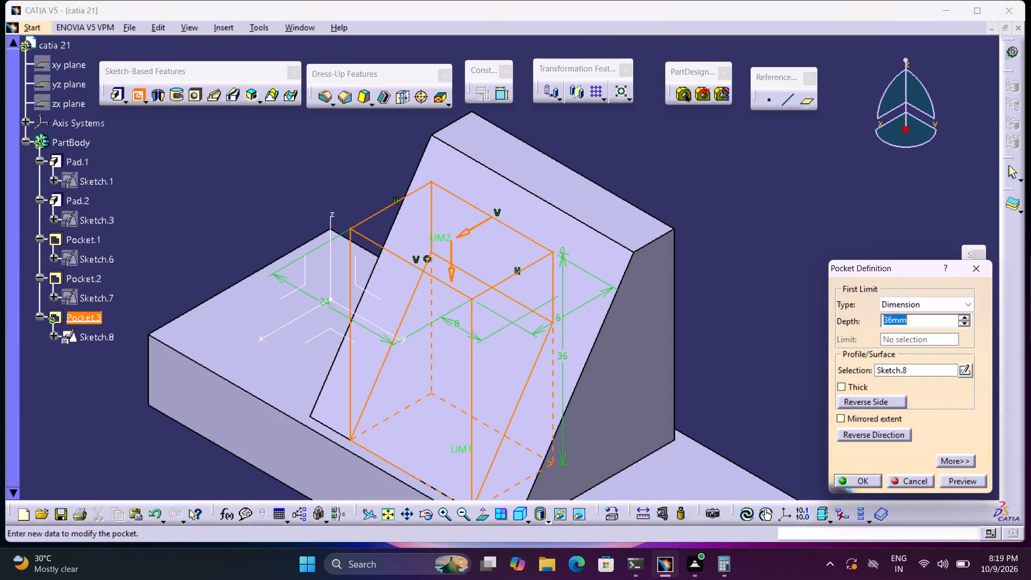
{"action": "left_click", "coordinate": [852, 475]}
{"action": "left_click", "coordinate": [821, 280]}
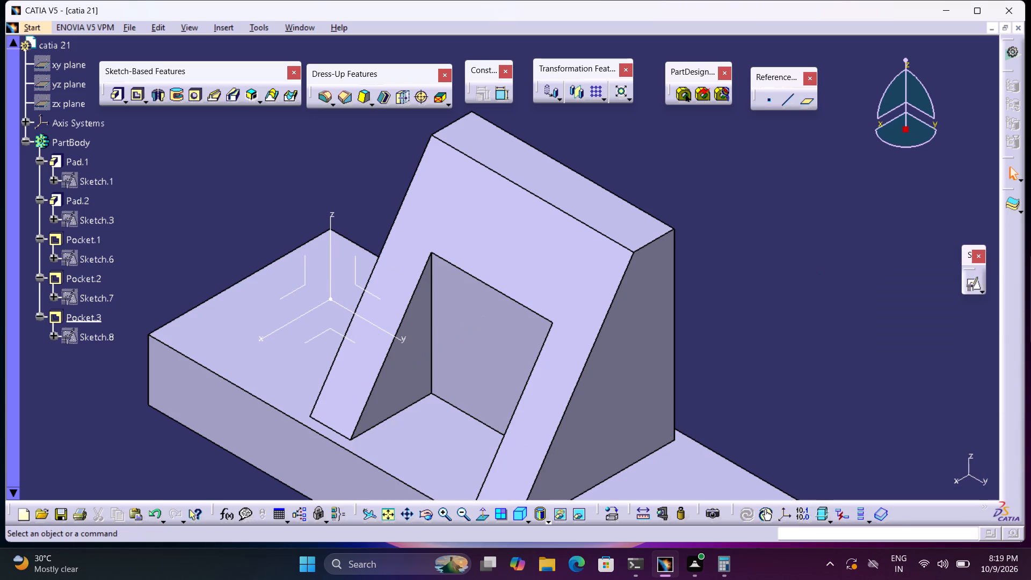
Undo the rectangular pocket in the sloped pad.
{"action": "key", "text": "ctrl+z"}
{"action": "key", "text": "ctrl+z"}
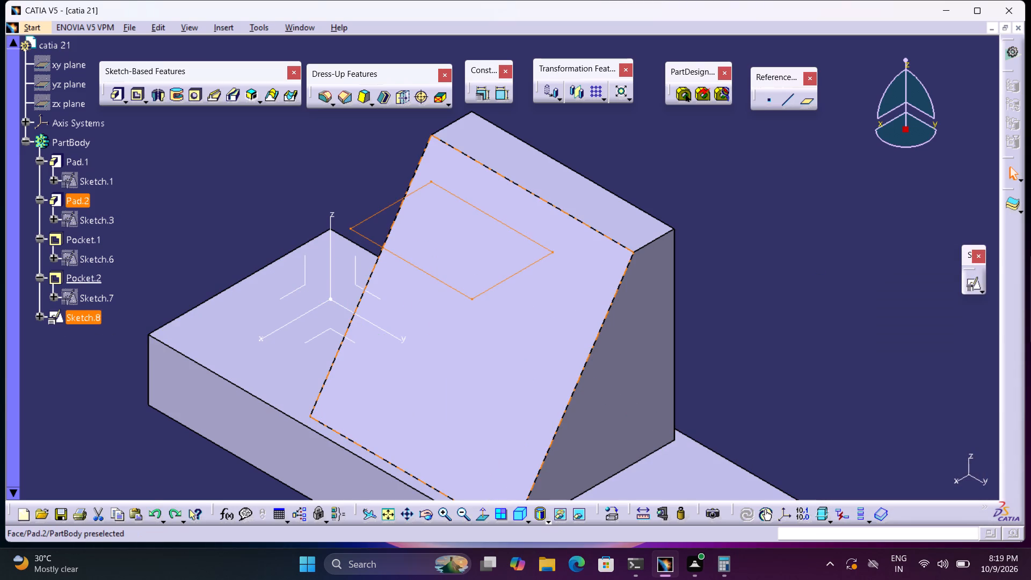
Reopen the rectangle's sketch, Sketch.8, and open its horizontal width dimension for editing.
{"action": "double_click", "coordinate": [84, 315]}
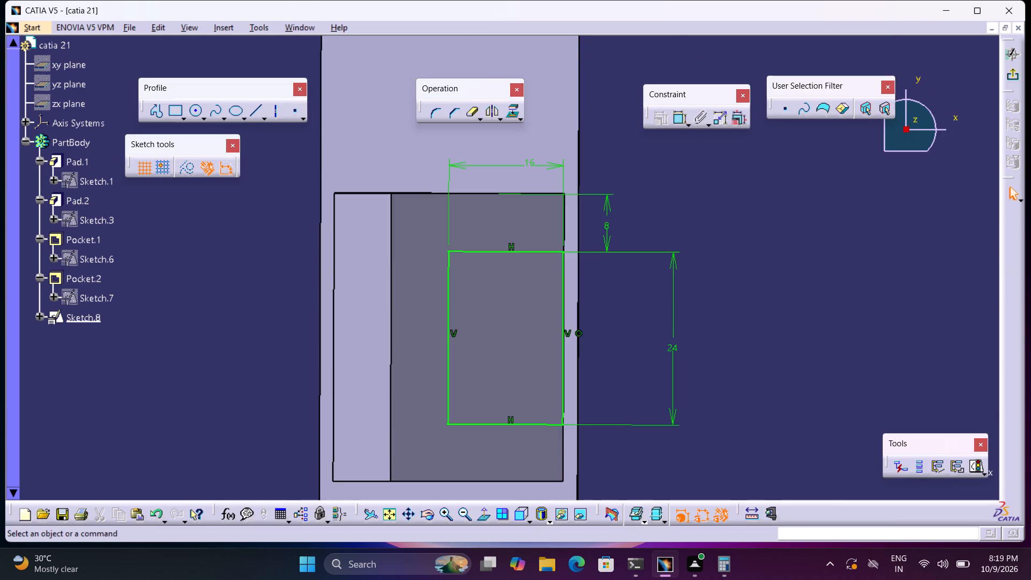
{"action": "double_click", "coordinate": [527, 162]}
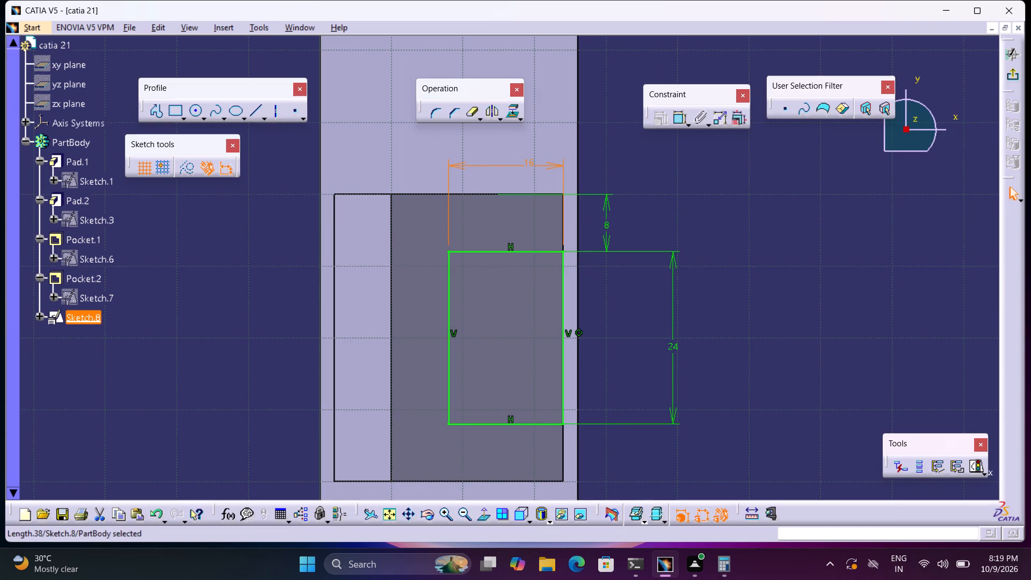
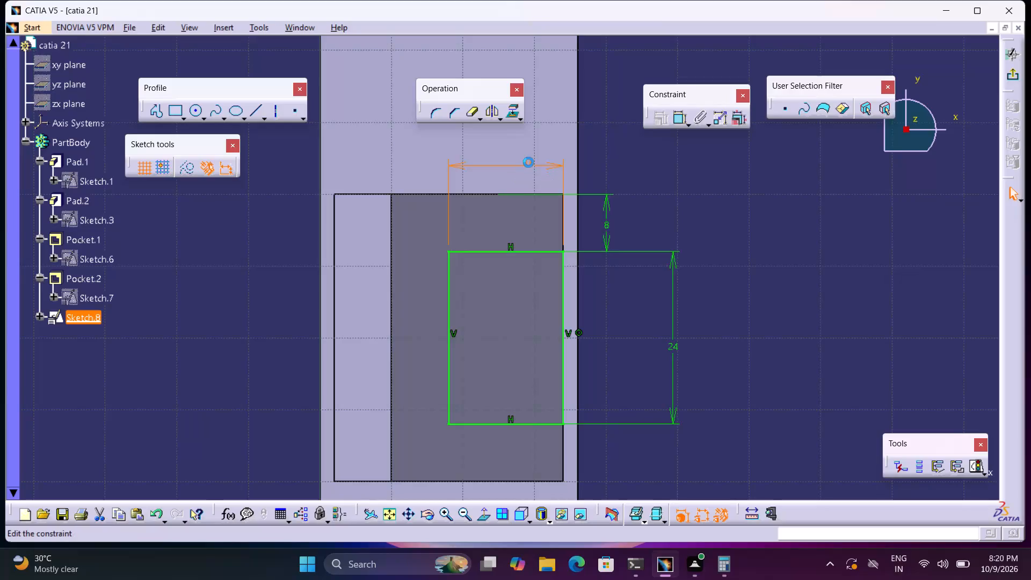
Set the rectangle's horizontal width in Sketch.8 to 26 mm.
{"action": "type", "text": "26"}
{"action": "key", "text": "Return"}
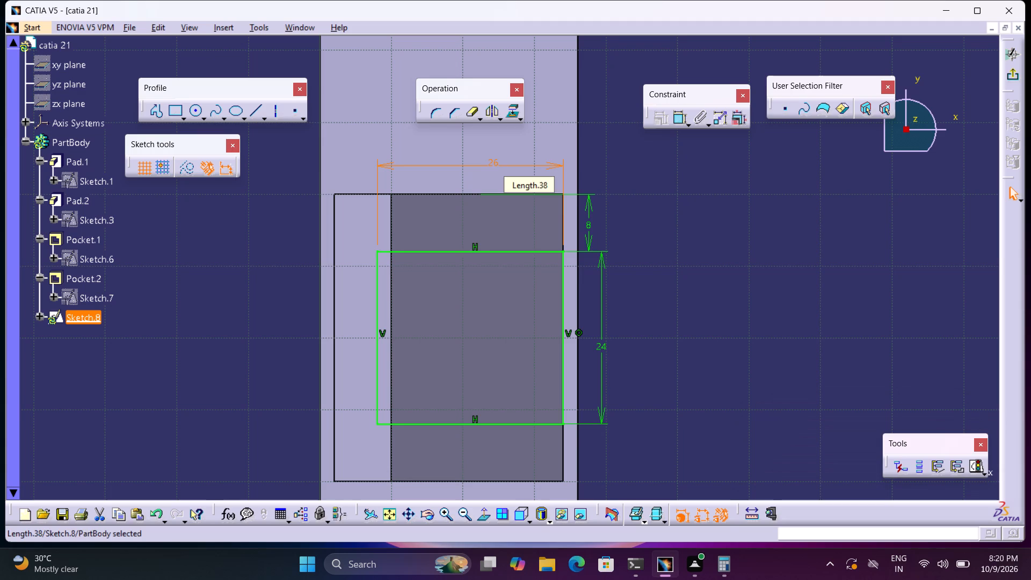
Exit the sketch and cut the rectangle into the sloped pad as a pocket 36 mm deep.
{"action": "left_click", "coordinate": [1007, 76]}
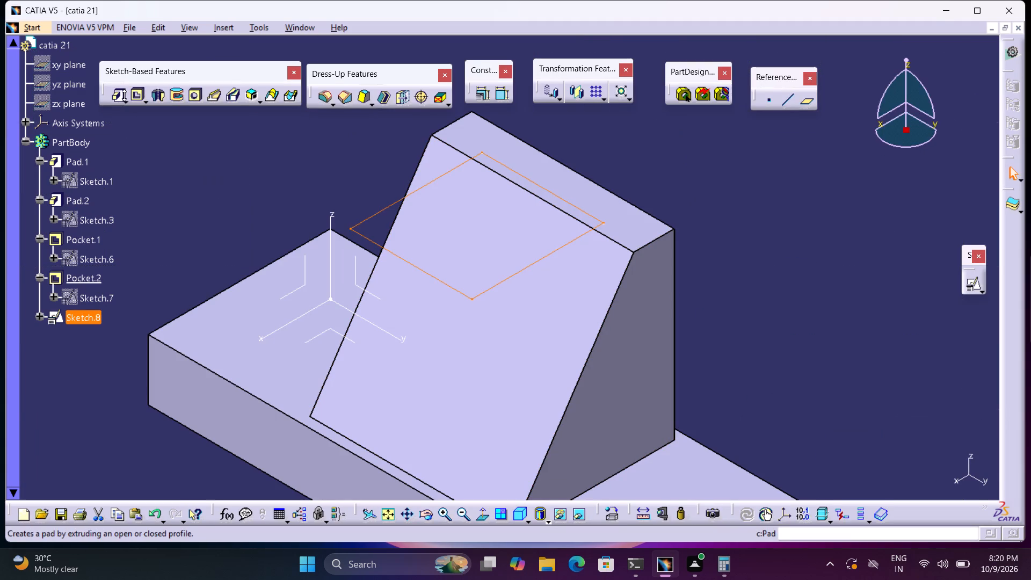
{"action": "left_click", "coordinate": [133, 99]}
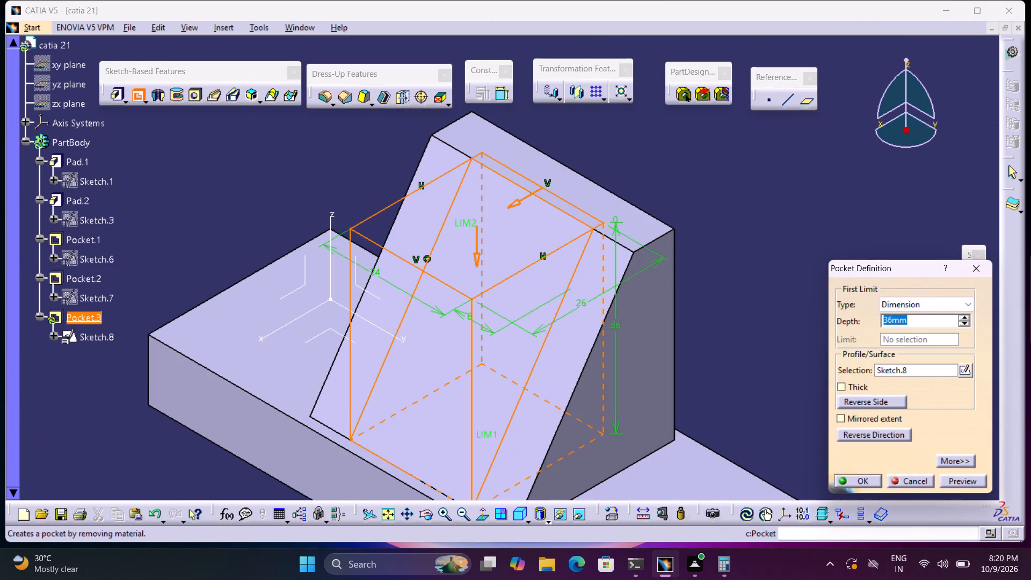
{"action": "left_click", "coordinate": [853, 480]}
{"action": "left_click", "coordinate": [823, 399]}
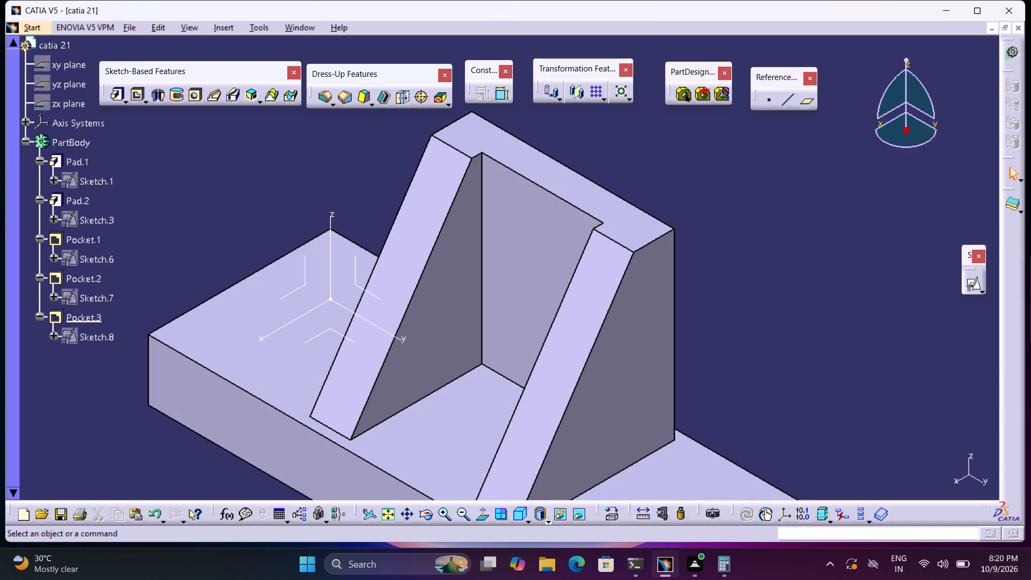
Start a positioned sketch on the vertical back face of the sloped pad, Pad.2, and face it squarely.
{"action": "middle_click_drag", "start_coordinate": [812, 325], "coordinate": [795, 298]}
{"action": "middle_click", "coordinate": [795, 298]}
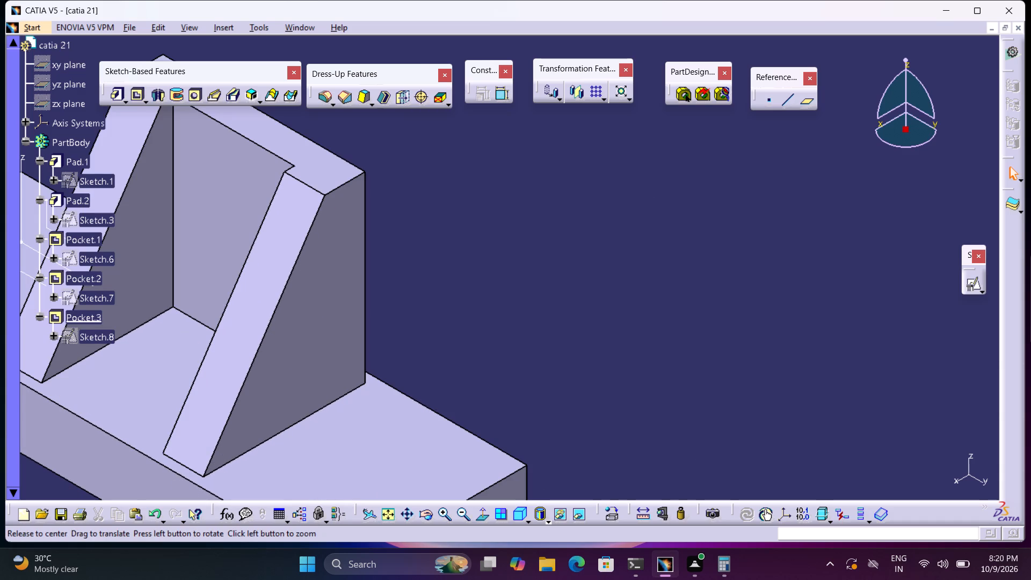
{"action": "middle_click_drag", "start_coordinate": [565, 309], "coordinate": [769, 338]}
{"action": "right_click", "coordinate": [754, 275]}
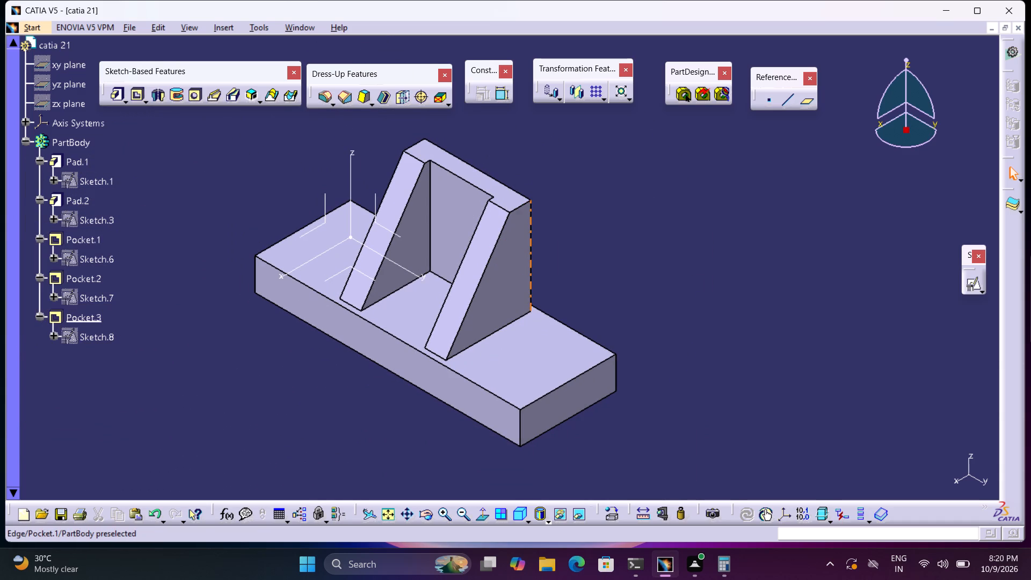
{"action": "left_click", "coordinate": [968, 282]}
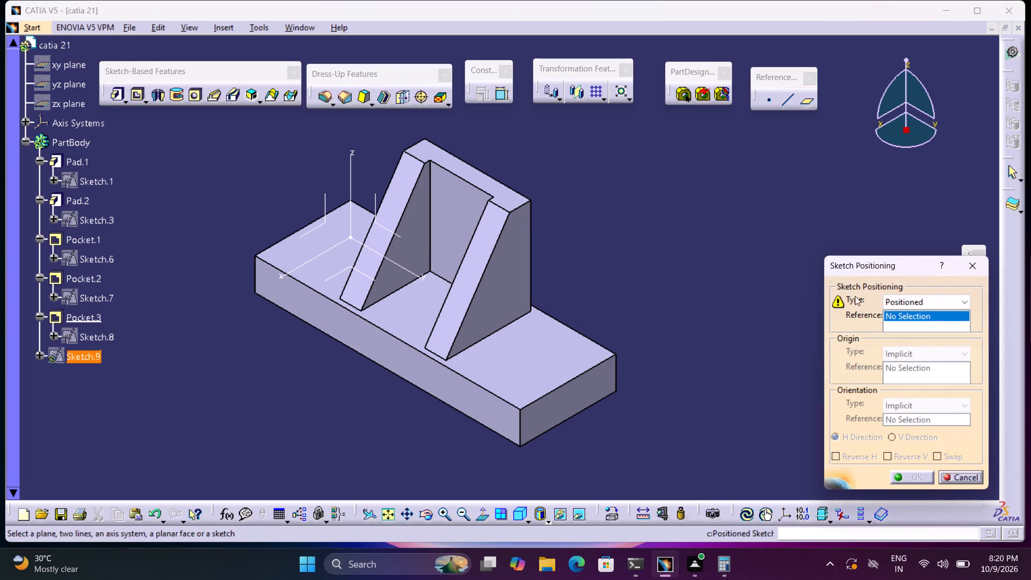
{"action": "middle_click_drag", "start_coordinate": [685, 184], "coordinate": [446, 237]}
{"action": "right_click_drag", "start_coordinate": [627, 197], "coordinate": [446, 236]}
{"action": "left_click", "coordinate": [671, 147]}
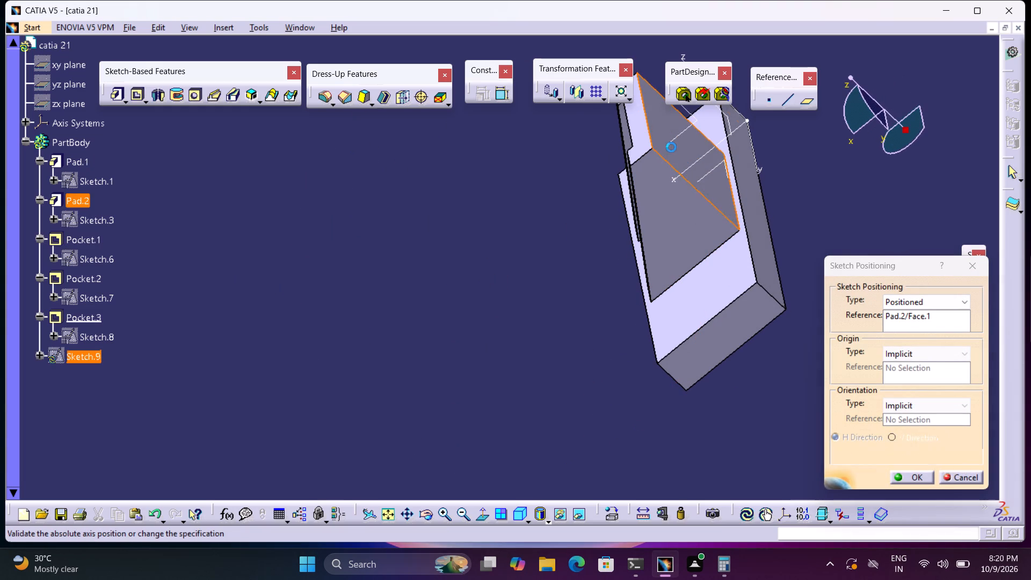
{"action": "left_click", "coordinate": [903, 472]}
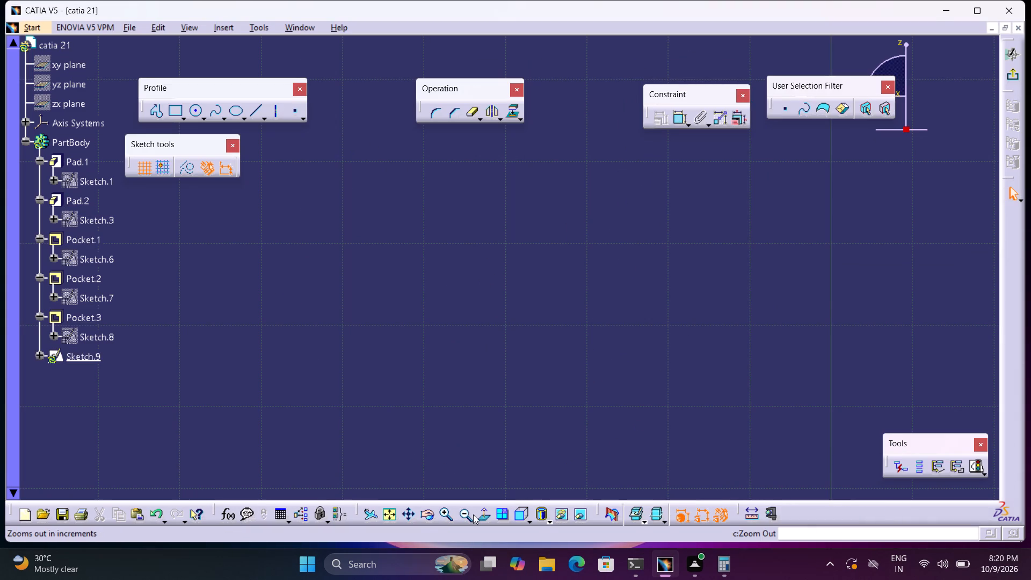
{"action": "left_click", "coordinate": [394, 514]}
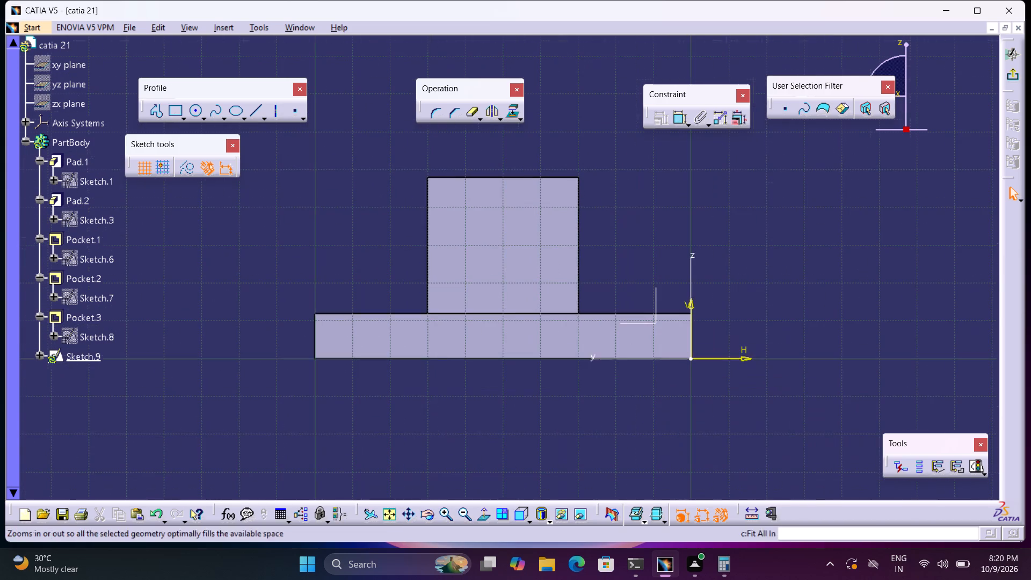
{"action": "middle_click_drag", "start_coordinate": [544, 340], "coordinate": [575, 373]}
{"action": "right_click", "coordinate": [601, 433]}
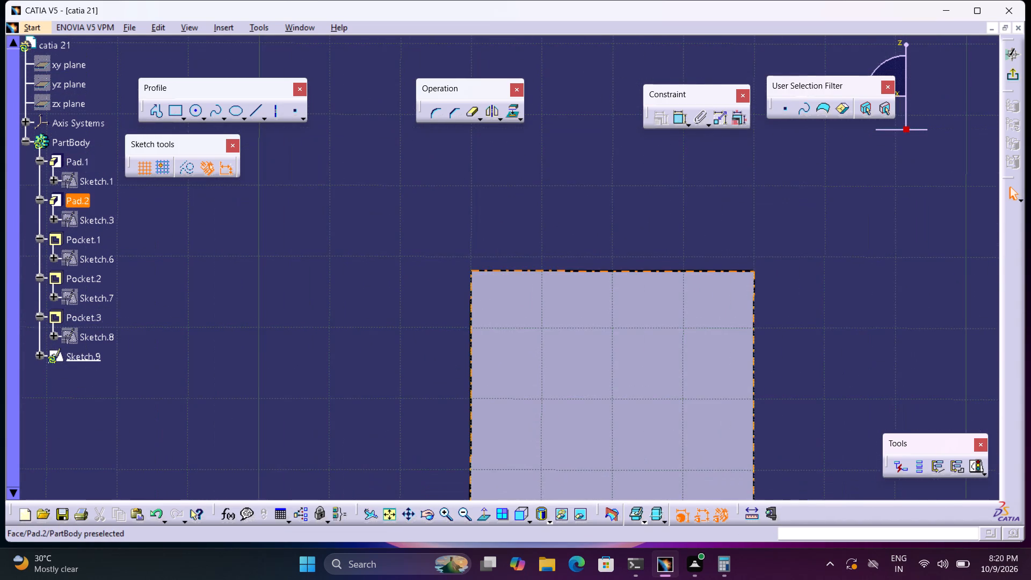
{"action": "middle_click_drag", "start_coordinate": [717, 410], "coordinate": [611, 271]}
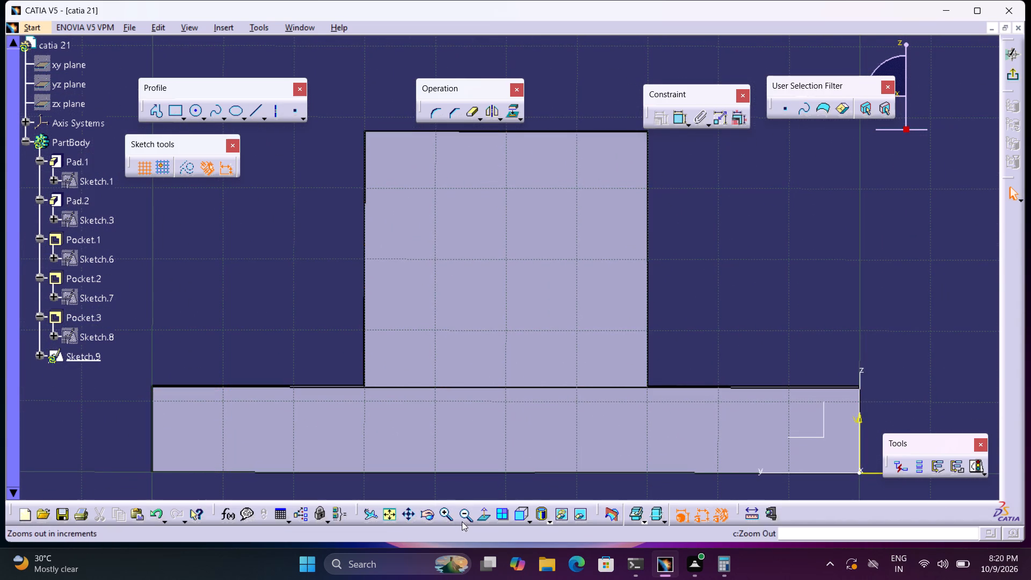
{"action": "left_click", "coordinate": [477, 519]}
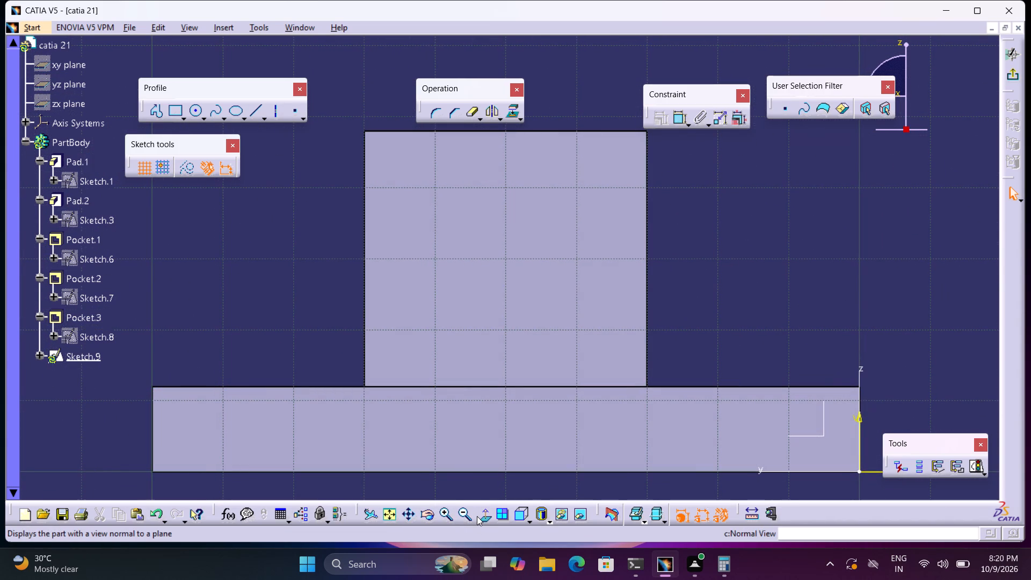
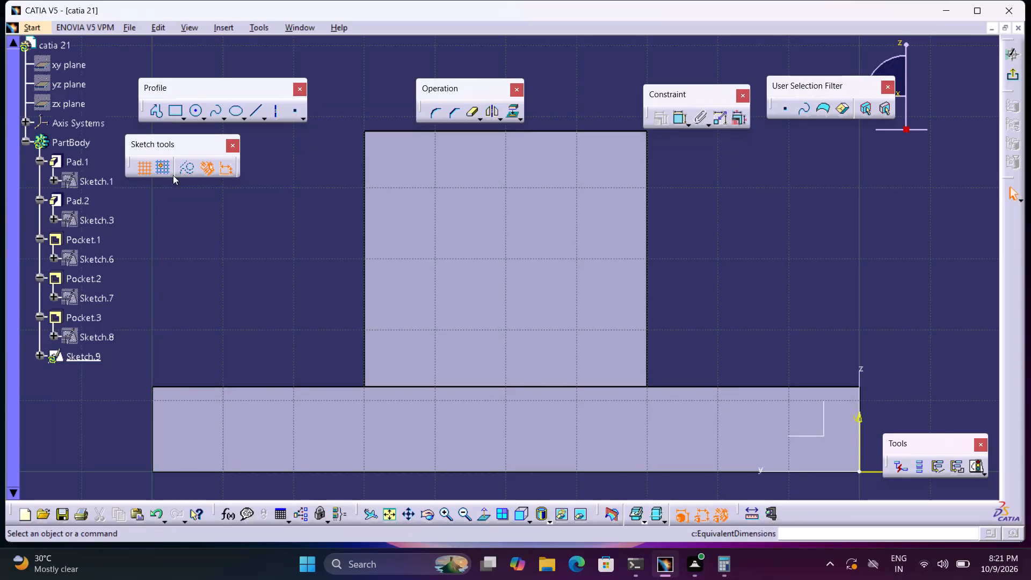
Sketch a circle at the middle of the pad's back face and set its diameter to 16 mm.
{"action": "left_click", "coordinate": [193, 110]}
{"action": "left_click", "coordinate": [504, 258]}
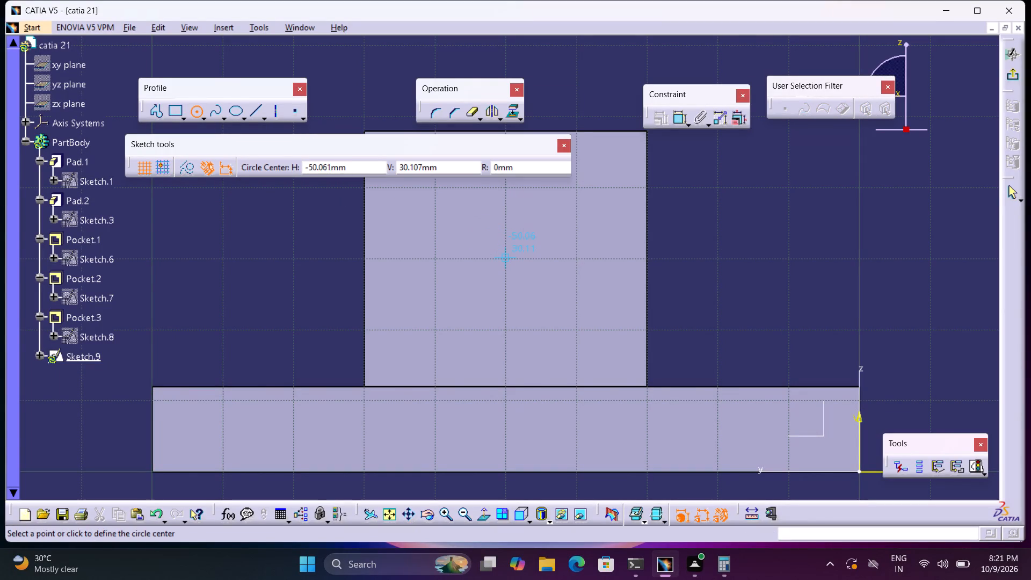
{"action": "left_click", "coordinate": [539, 307]}
{"action": "left_click", "coordinate": [677, 121]}
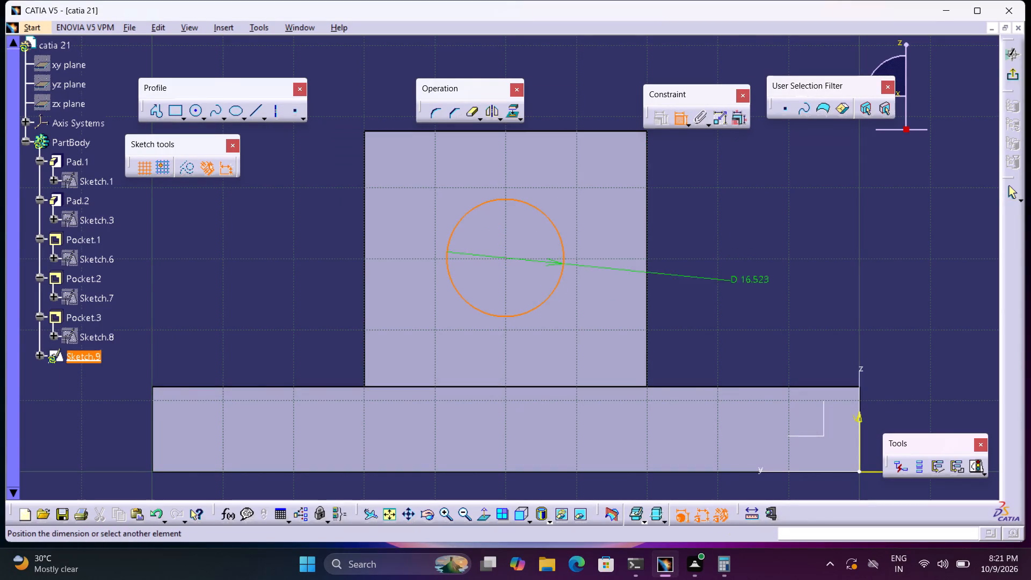
{"action": "left_click", "coordinate": [745, 275]}
{"action": "double_click", "coordinate": [744, 272]}
{"action": "type", "text": "16"}
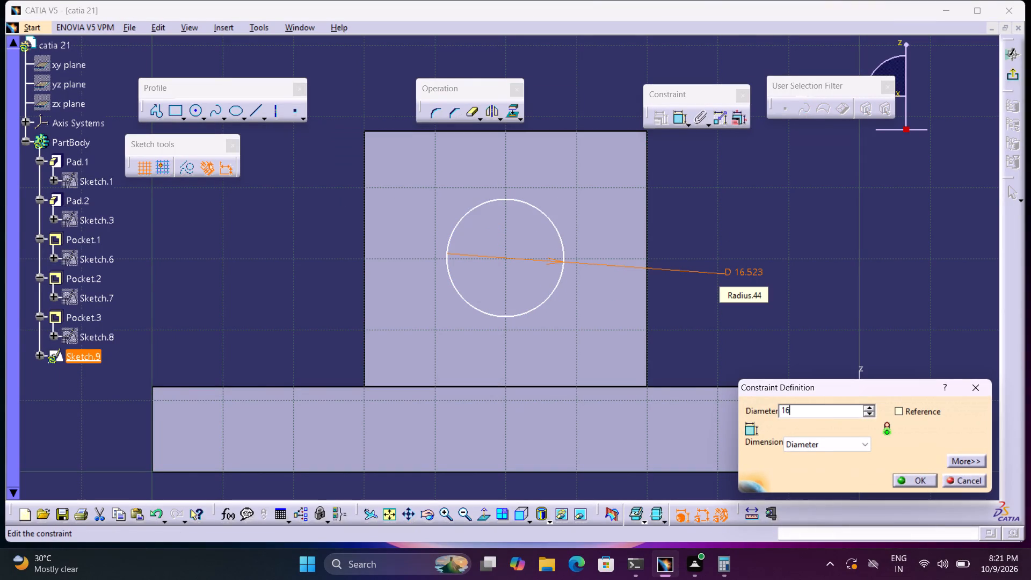
{"action": "key", "text": "Return"}
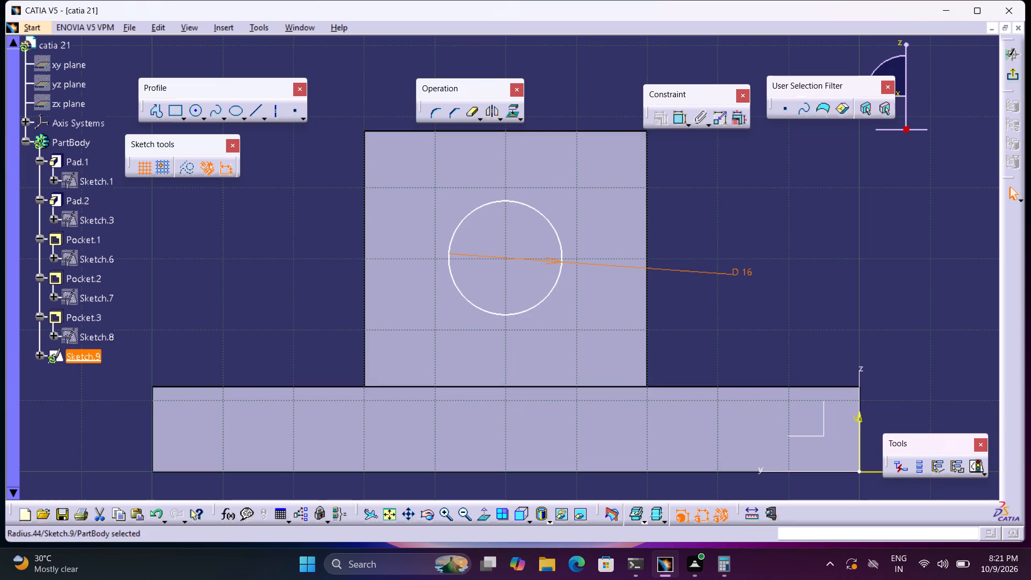
Dimension the circle's centre from the top edge of the back face and set the distance to 10 mm.
{"action": "left_click", "coordinate": [676, 122]}
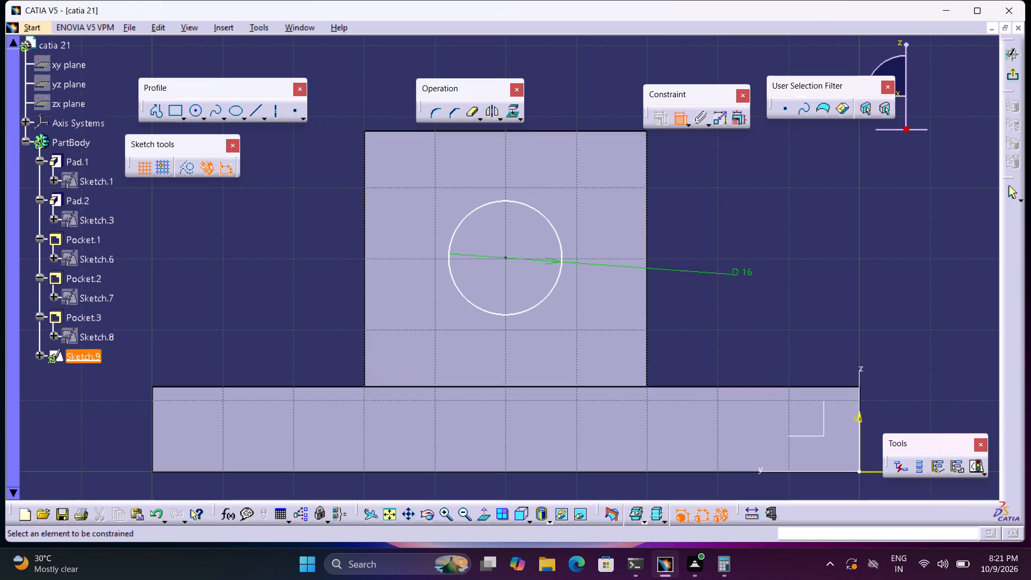
{"action": "left_click", "coordinate": [505, 259]}
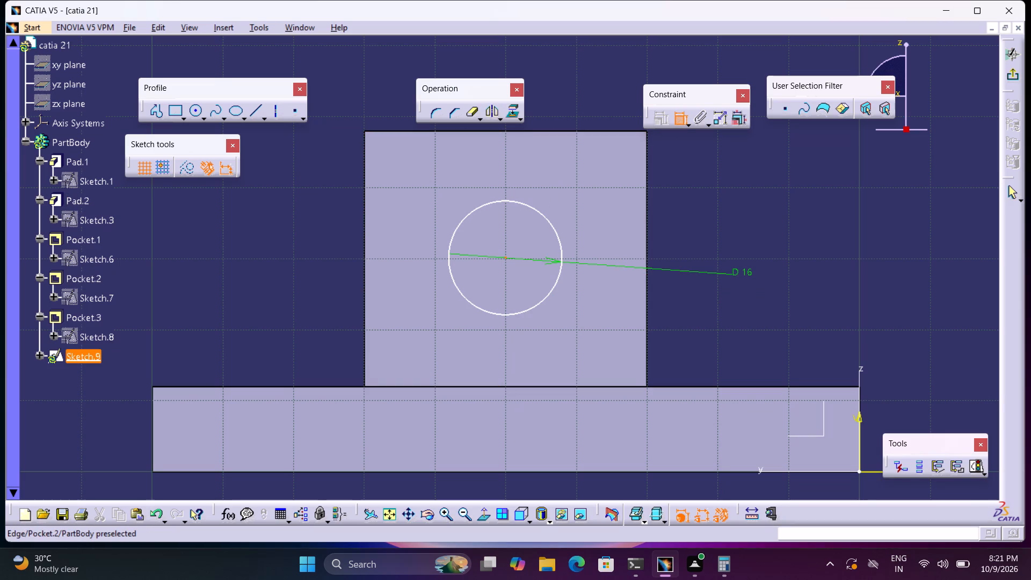
{"action": "left_click", "coordinate": [606, 130]}
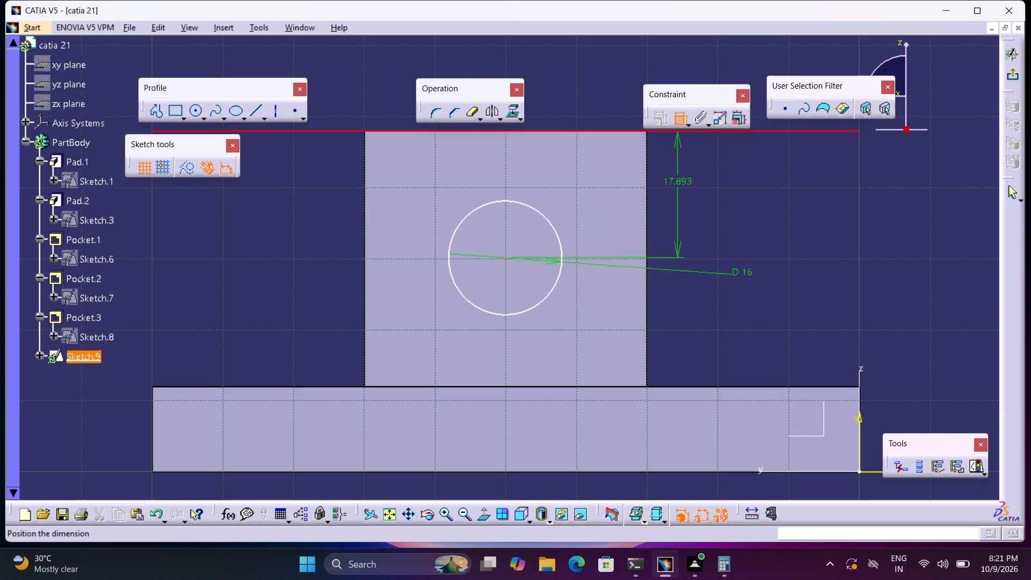
{"action": "left_click", "coordinate": [679, 184]}
{"action": "double_click", "coordinate": [680, 180]}
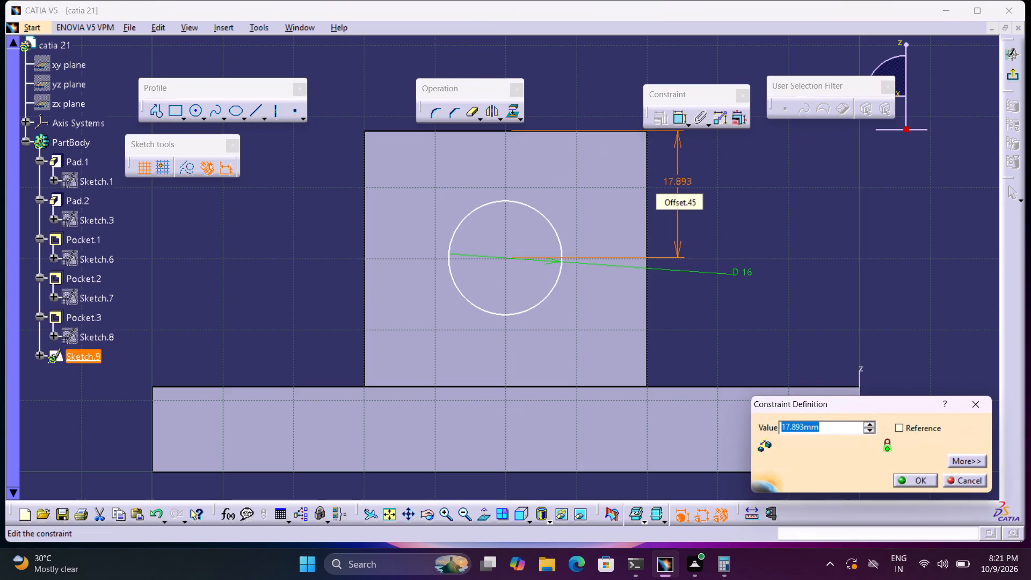
{"action": "type", "text": "10"}
{"action": "key", "text": "Return"}
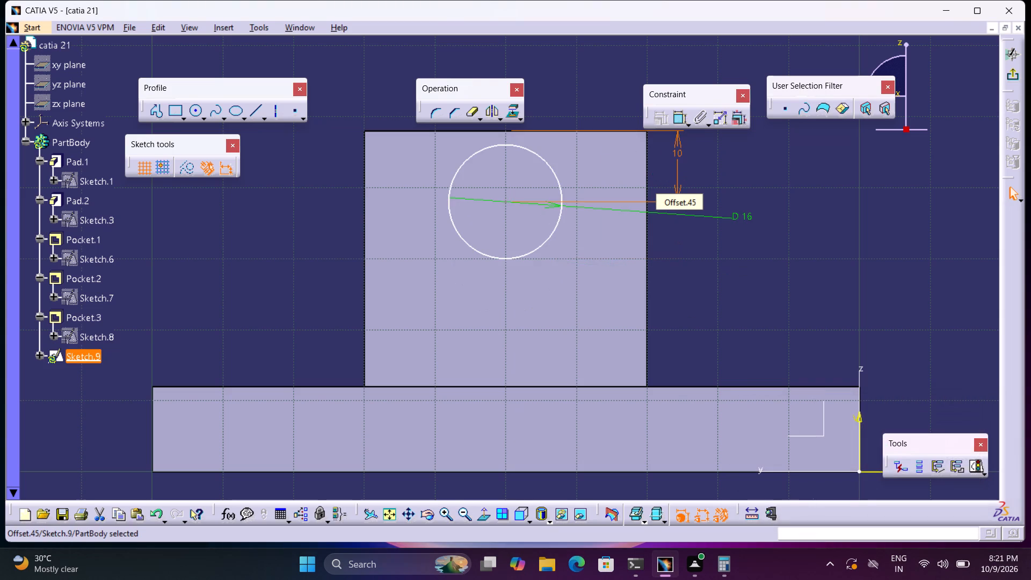
Dimension the circle's centre from the vertical side edge of the back face and set the distance to 20 mm.
{"action": "left_click", "coordinate": [677, 116]}
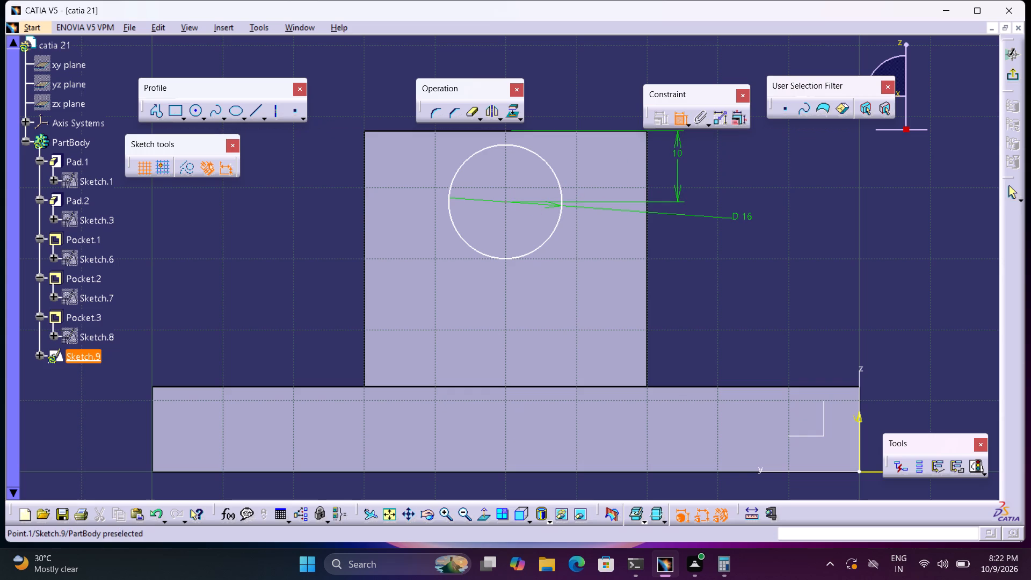
{"action": "left_click", "coordinate": [507, 202]}
{"action": "left_click", "coordinate": [647, 268]}
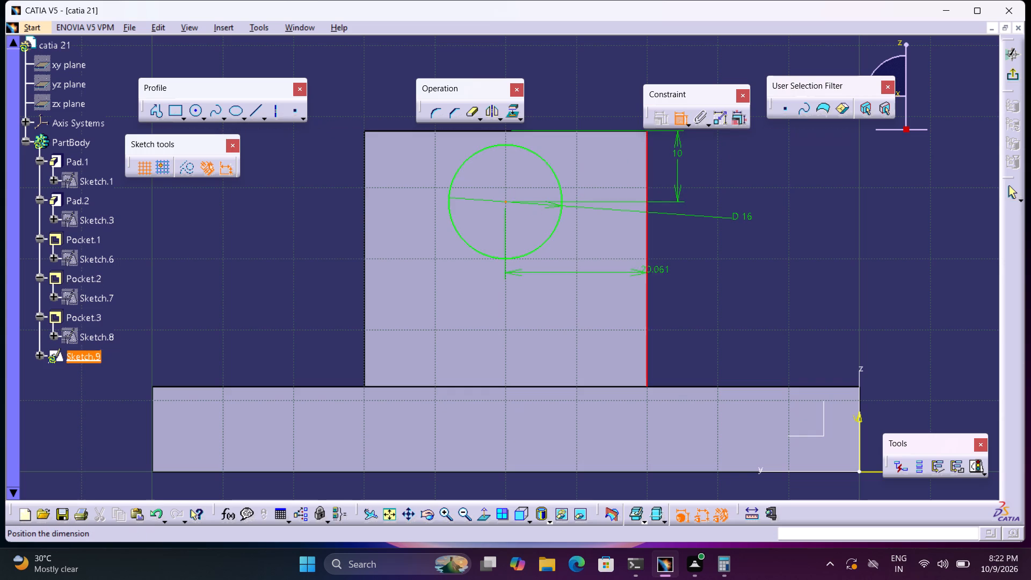
{"action": "left_click", "coordinate": [613, 273]}
{"action": "triple_click", "coordinate": [615, 271]}
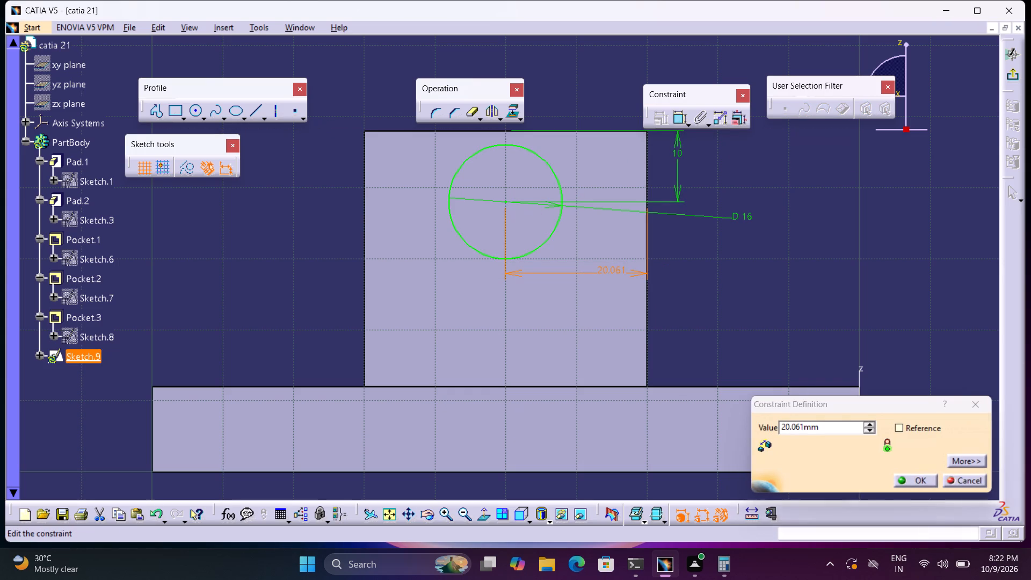
{"action": "type", "text": "20"}
{"action": "key", "text": "Return"}
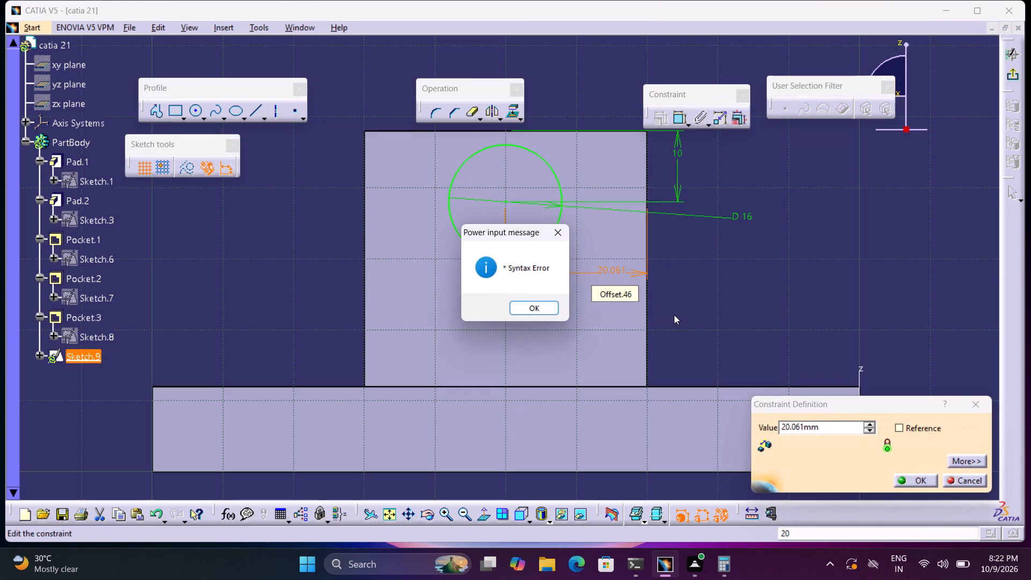
{"action": "left_click", "coordinate": [545, 313]}
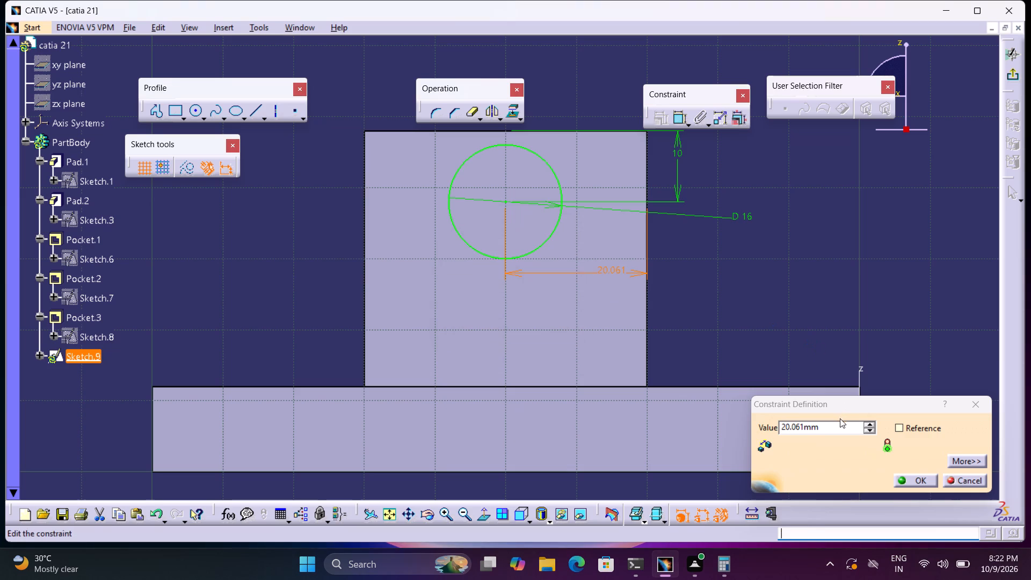
{"action": "left_click_drag", "start_coordinate": [837, 424], "coordinate": [753, 422]}
{"action": "key", "text": "2"}
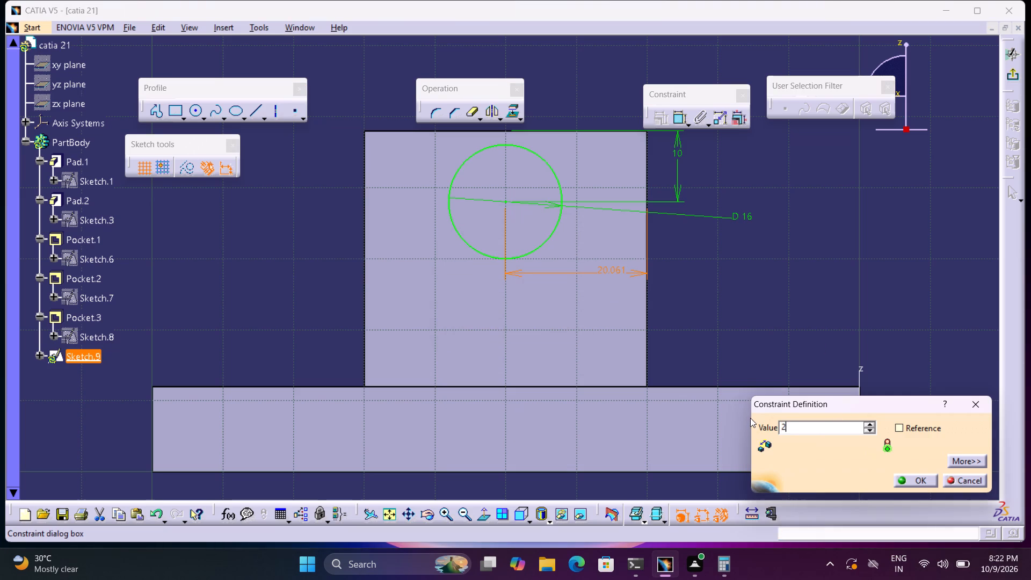
{"action": "key", "text": "0"}
{"action": "key", "text": "Return"}
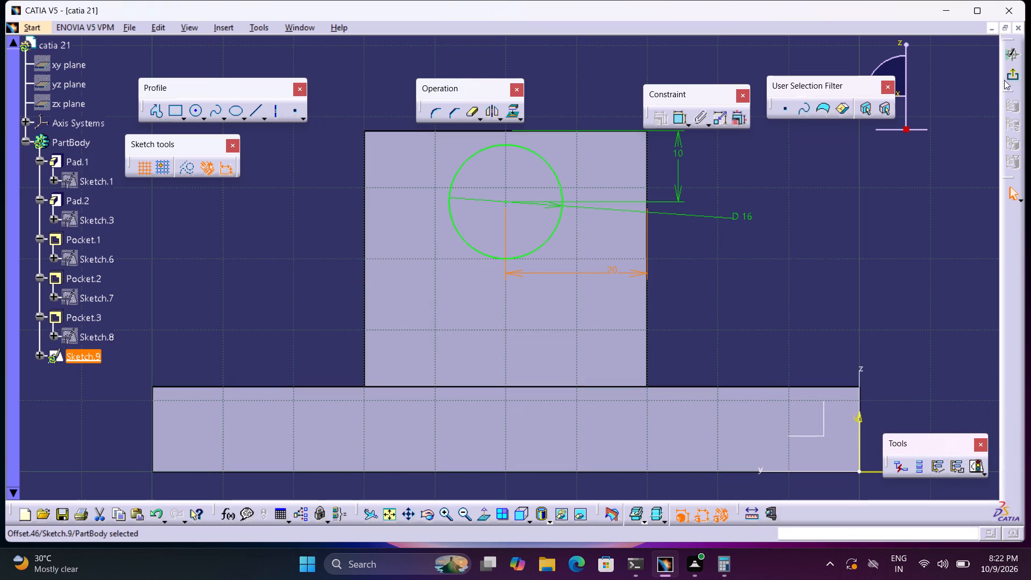
Sketch a rectangle about 16 by 10 mm from the circle's side at centre height to just above the face's top edge.
{"action": "middle_click_drag", "start_coordinate": [847, 229], "coordinate": [882, 361]}
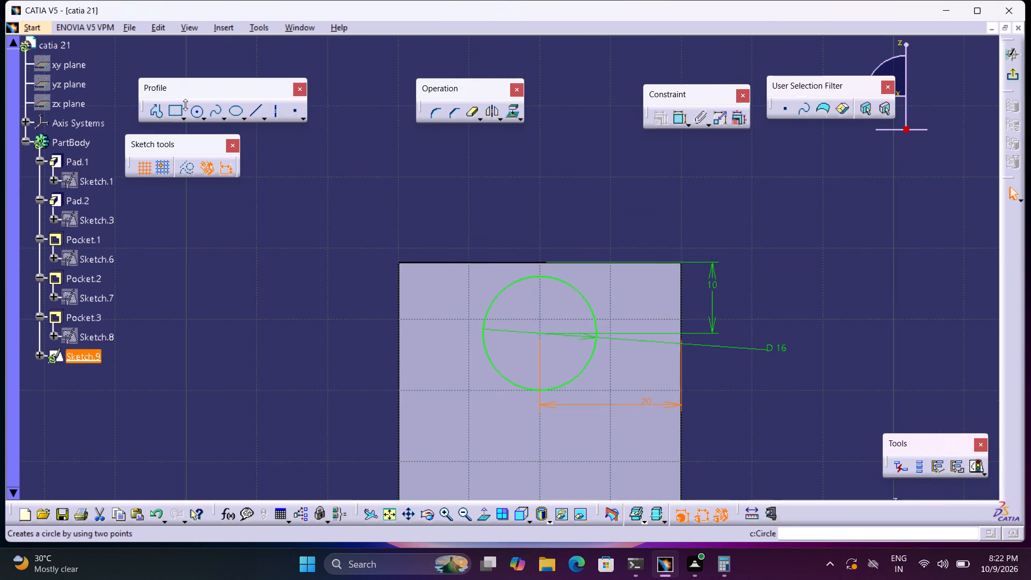
{"action": "left_click", "coordinate": [176, 113]}
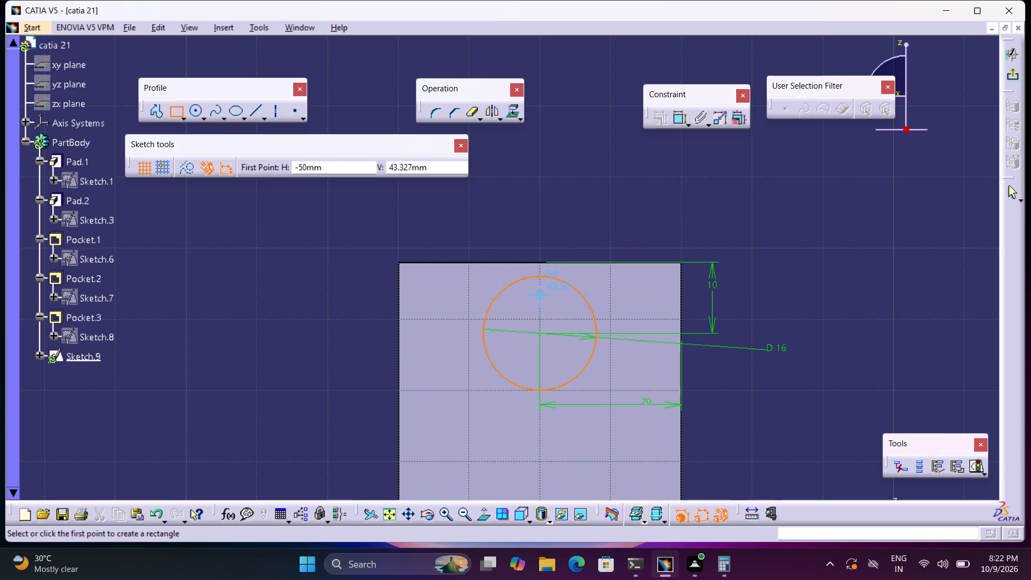
{"action": "left_click", "coordinate": [482, 330]}
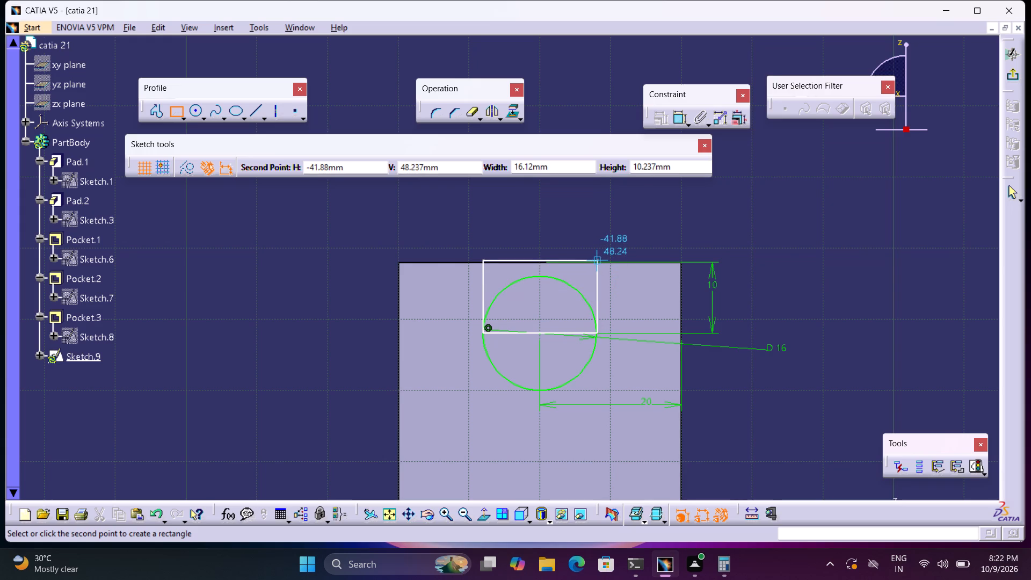
{"action": "left_click", "coordinate": [598, 260]}
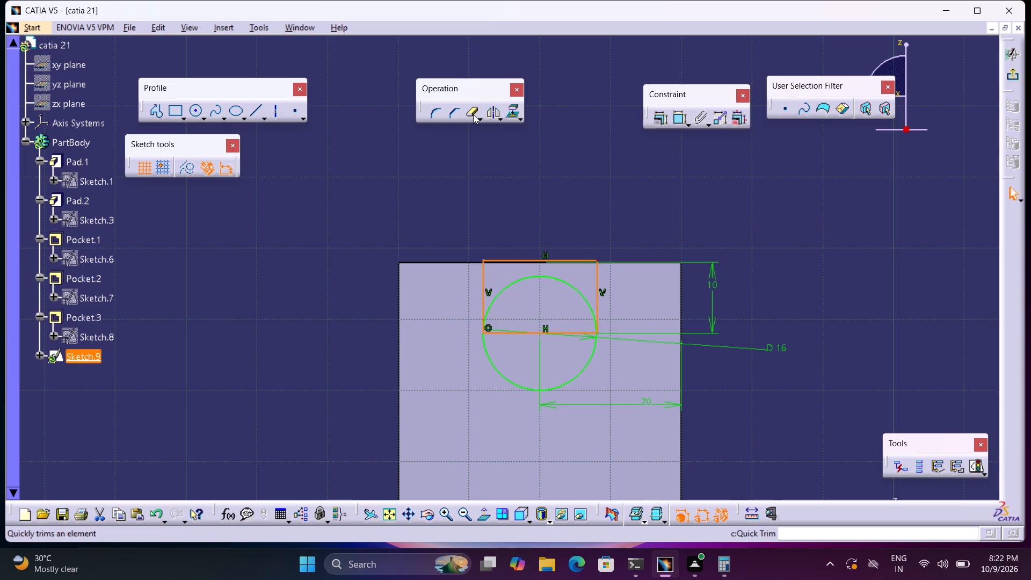
Trim away the circle's upper arc and the rectangle's lower line with Quick Trim to leave one U-shaped outline.
{"action": "double_click", "coordinate": [473, 114]}
{"action": "left_click", "coordinate": [556, 280]}
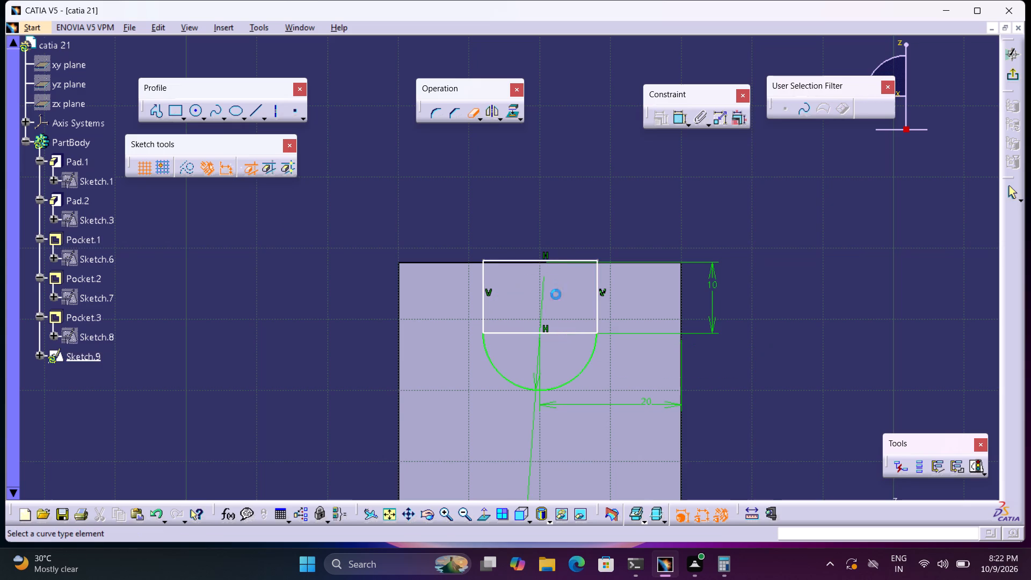
{"action": "left_click", "coordinate": [553, 334]}
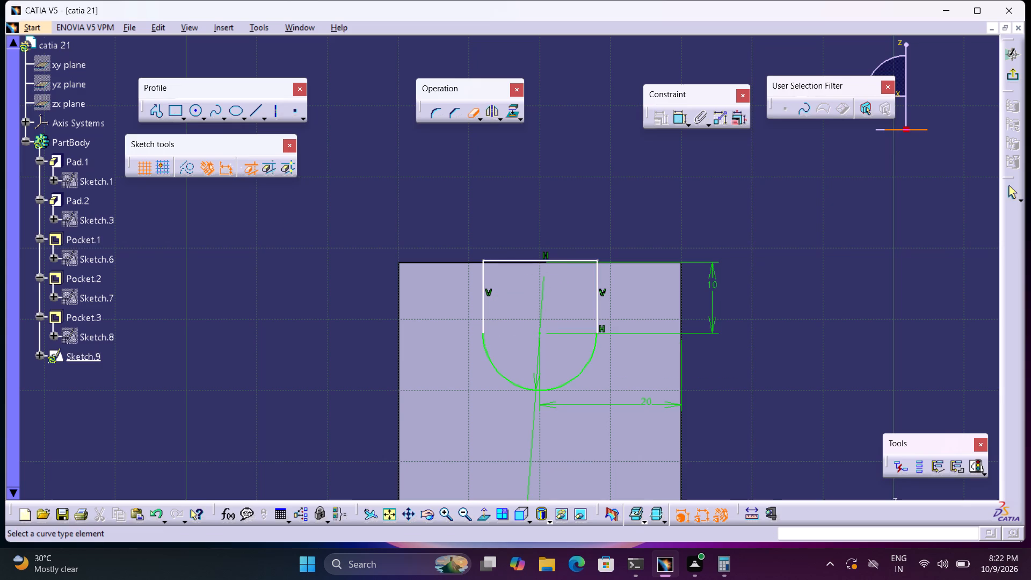
Exit the sketch and cut the U-shaped profile as a pocket with the limit type Up to next.
{"action": "left_click", "coordinate": [1010, 79]}
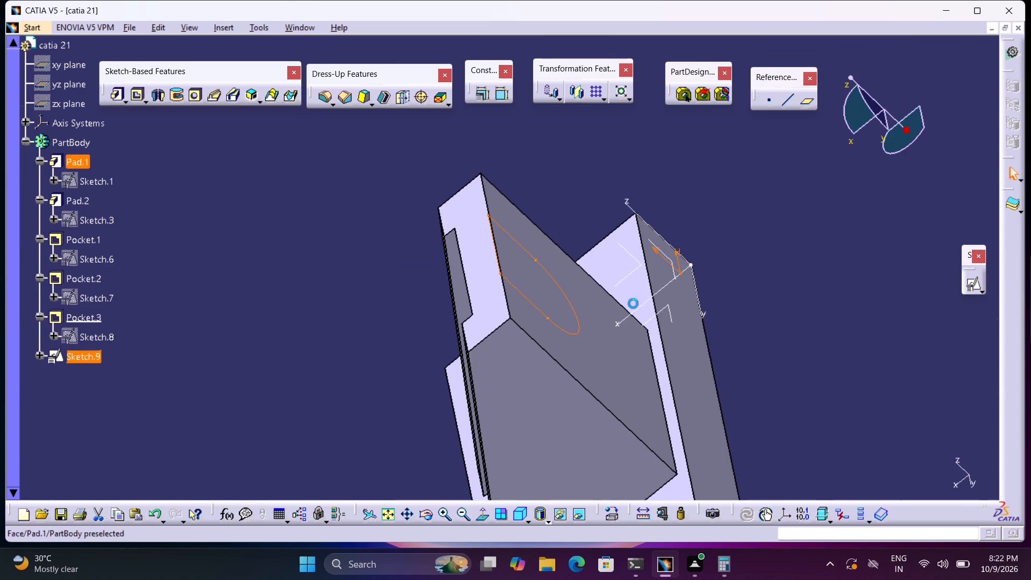
{"action": "left_click", "coordinate": [136, 102]}
{"action": "left_click", "coordinate": [900, 309]}
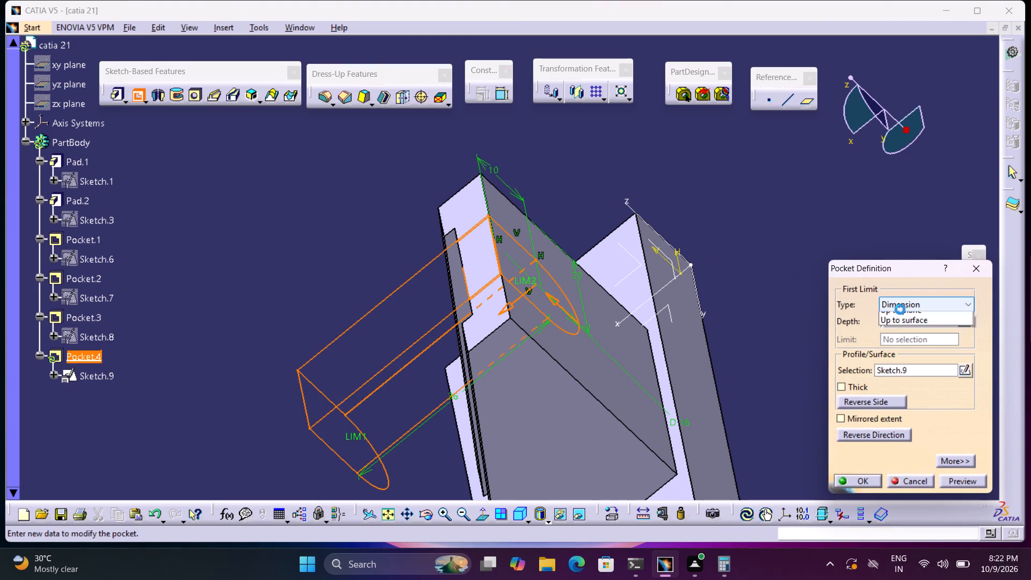
{"action": "left_click", "coordinate": [905, 324]}
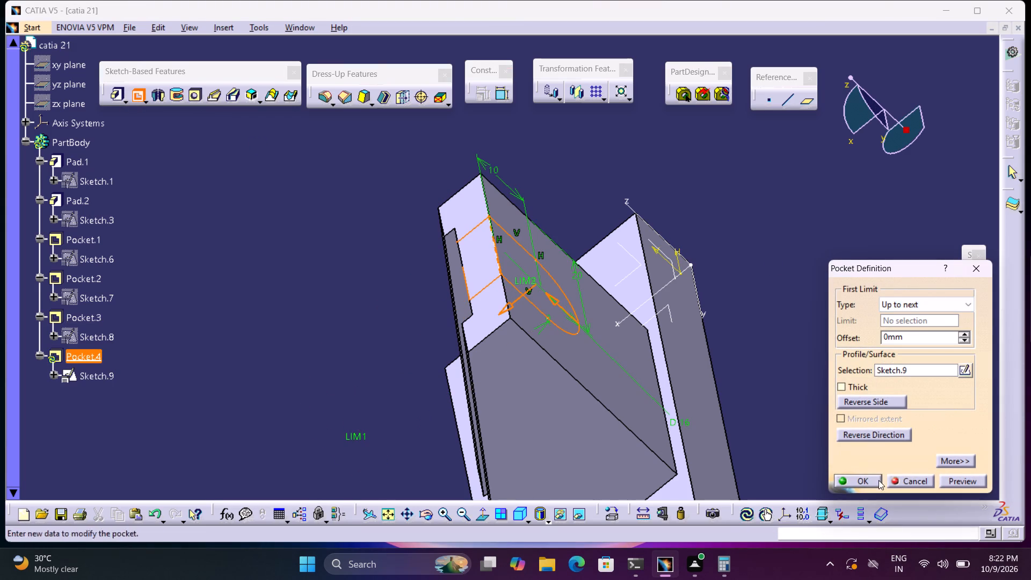
{"action": "left_click", "coordinate": [878, 480]}
{"action": "left_click", "coordinate": [833, 295]}
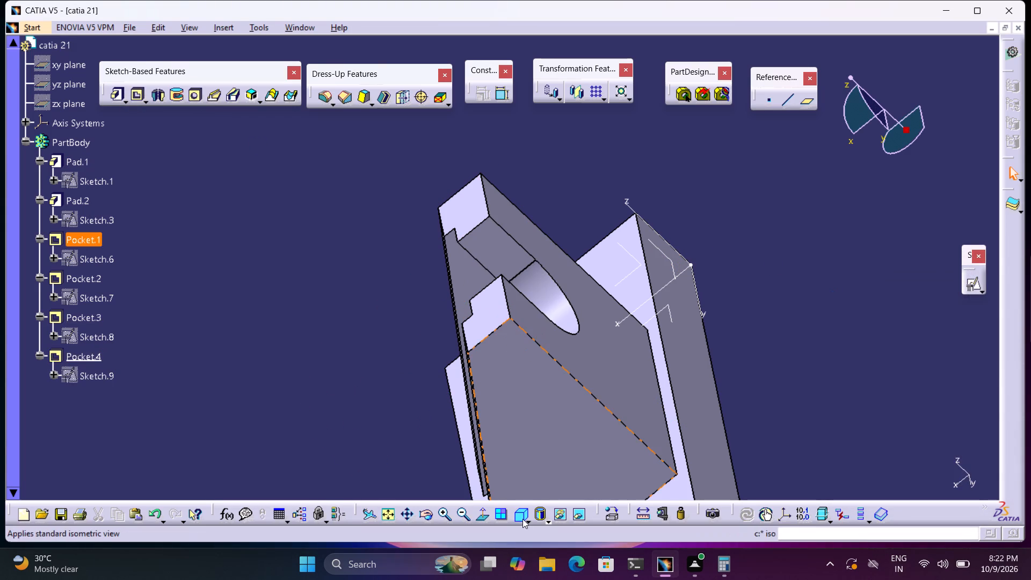
Start a positioned sketch on the top face of the base, Pad.1, with implicit origin and orientation.
{"action": "left_click", "coordinate": [522, 517]}
{"action": "middle_click_drag", "start_coordinate": [706, 408], "coordinate": [708, 292]}
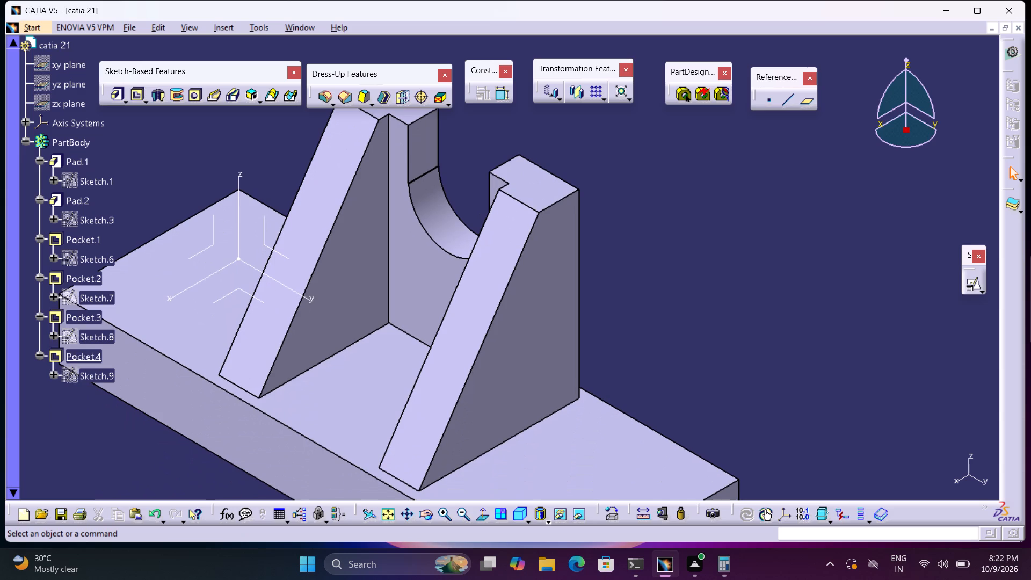
{"action": "middle_click_drag", "start_coordinate": [715, 293], "coordinate": [728, 352]}
{"action": "right_click", "coordinate": [715, 293]}
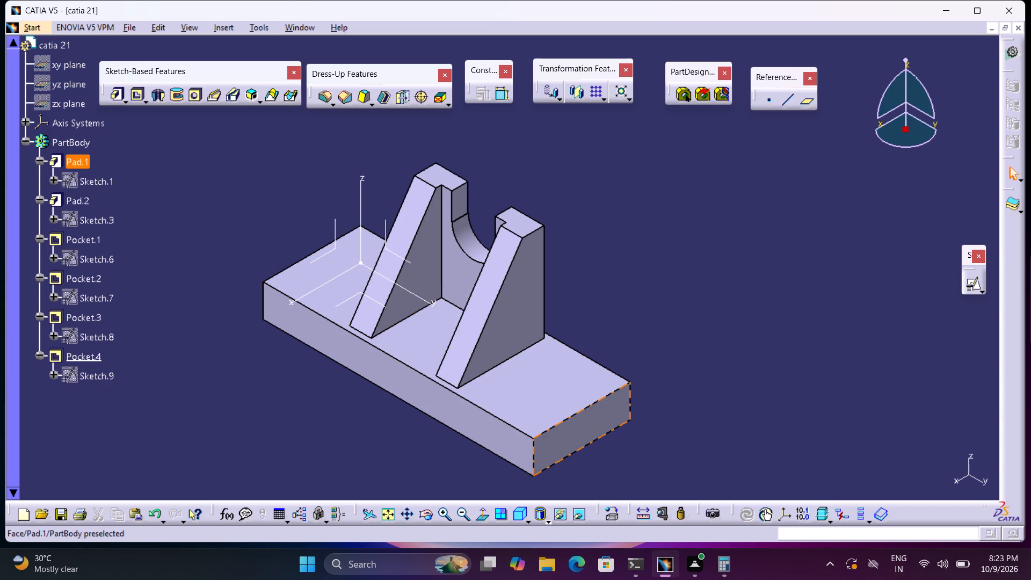
{"action": "left_click", "coordinate": [971, 285]}
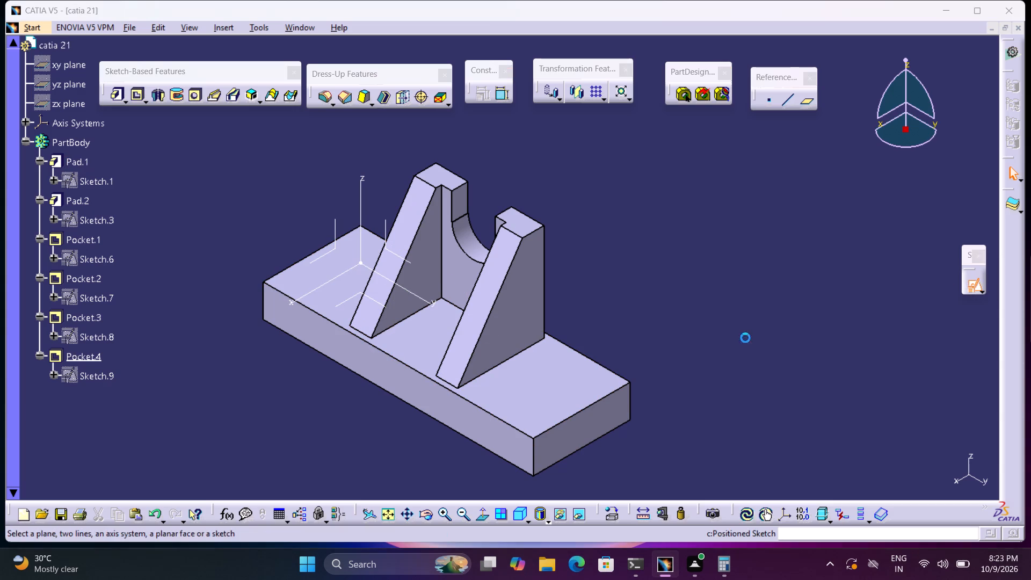
{"action": "left_click", "coordinate": [569, 383]}
{"action": "left_click", "coordinate": [906, 474]}
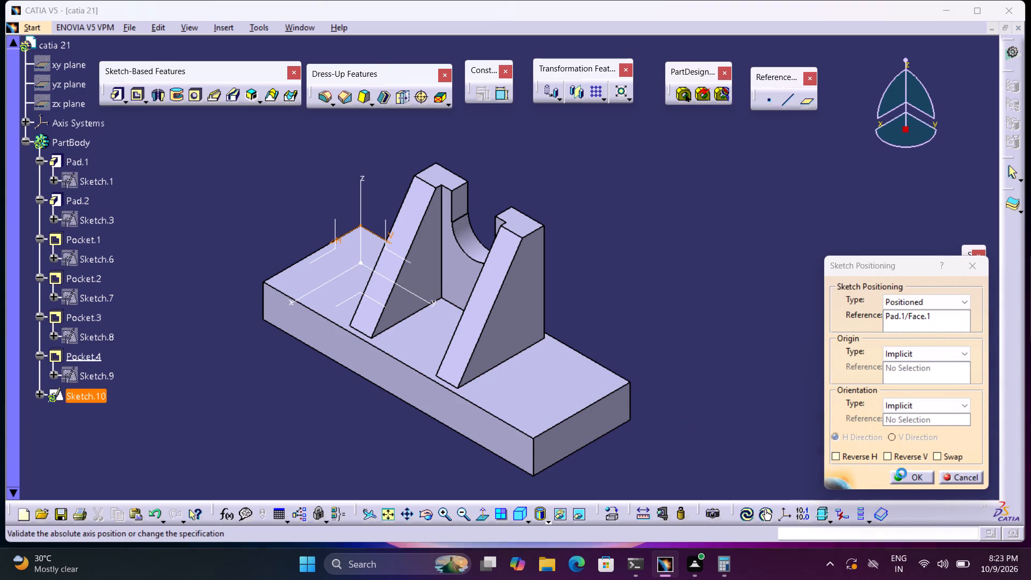
{"action": "middle_click_drag", "start_coordinate": [736, 393], "coordinate": [706, 378]}
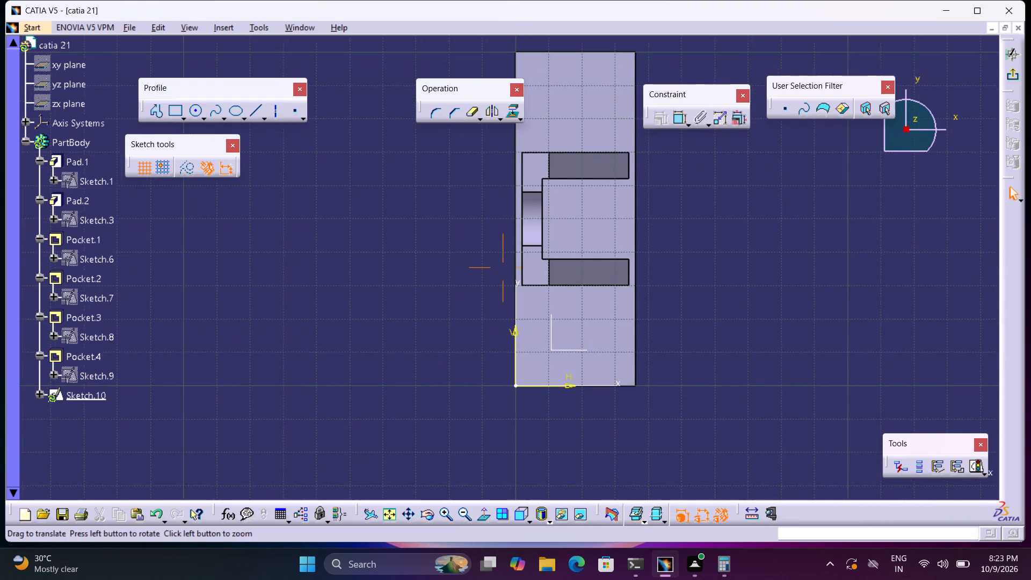
{"action": "middle_click_drag", "start_coordinate": [706, 378], "coordinate": [677, 288]}
{"action": "right_click", "coordinate": [706, 377]}
{"action": "middle_click_drag", "start_coordinate": [798, 436], "coordinate": [626, 302]}
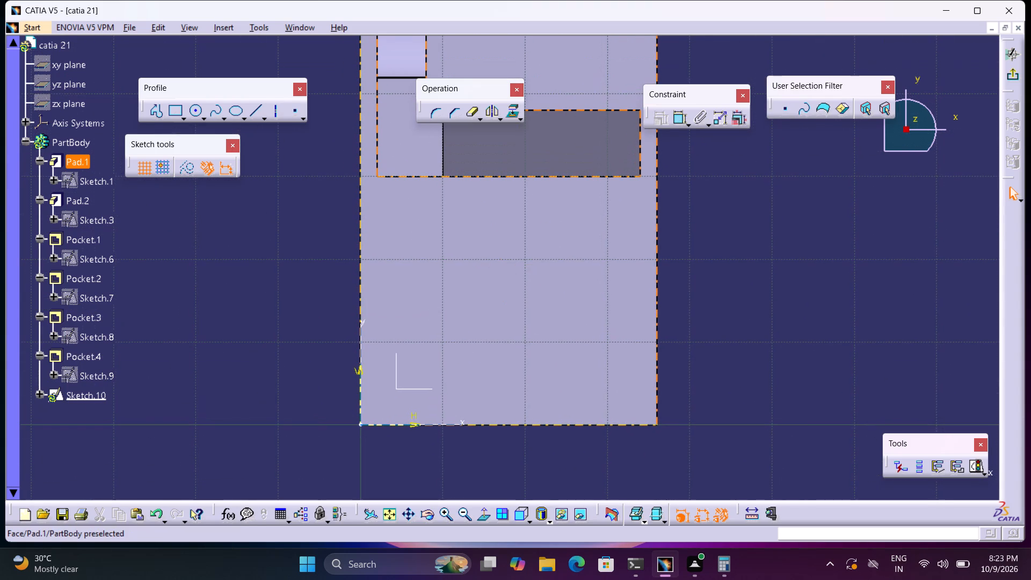
Sketch a vertical line about 7.6 mm long on the base's top face, between the sloped pad and the origin end.
{"action": "left_click", "coordinate": [255, 113]}
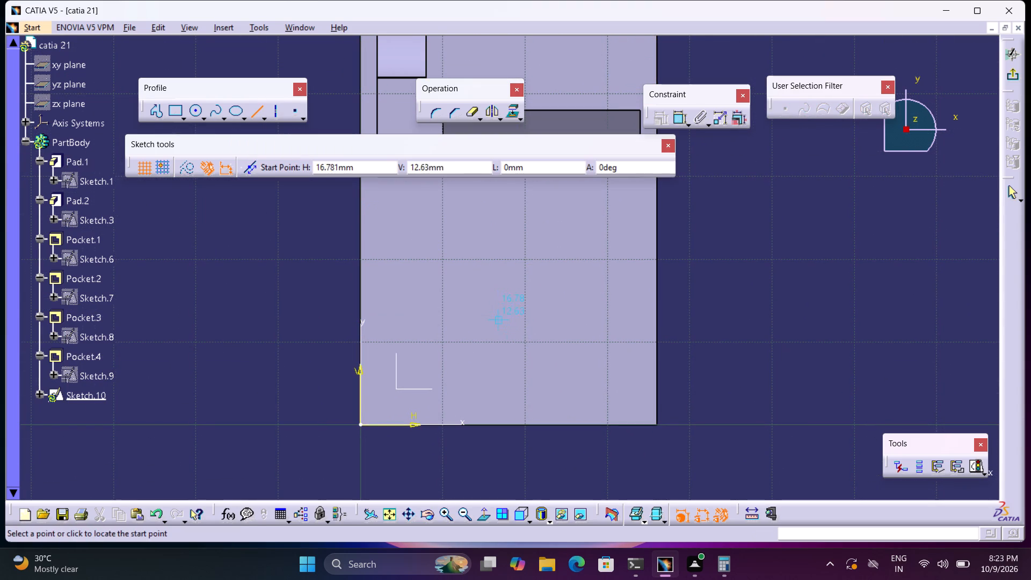
{"action": "left_click", "coordinate": [509, 318]}
{"action": "left_click", "coordinate": [507, 382]}
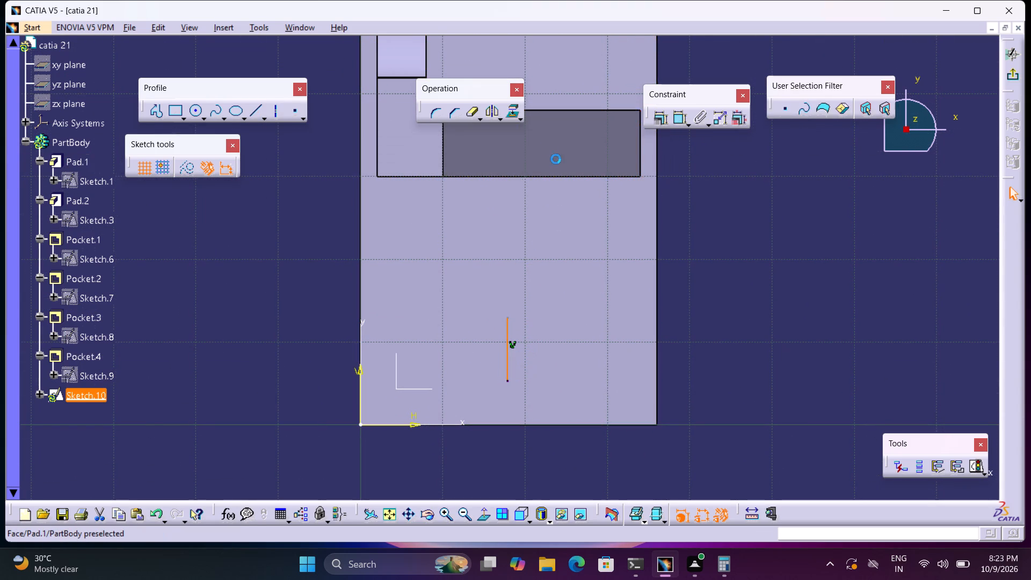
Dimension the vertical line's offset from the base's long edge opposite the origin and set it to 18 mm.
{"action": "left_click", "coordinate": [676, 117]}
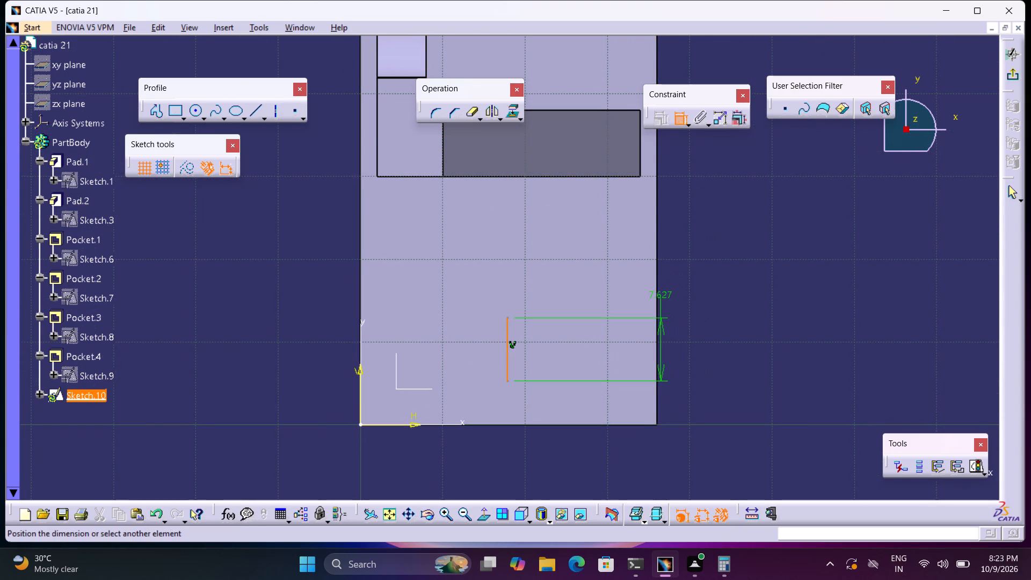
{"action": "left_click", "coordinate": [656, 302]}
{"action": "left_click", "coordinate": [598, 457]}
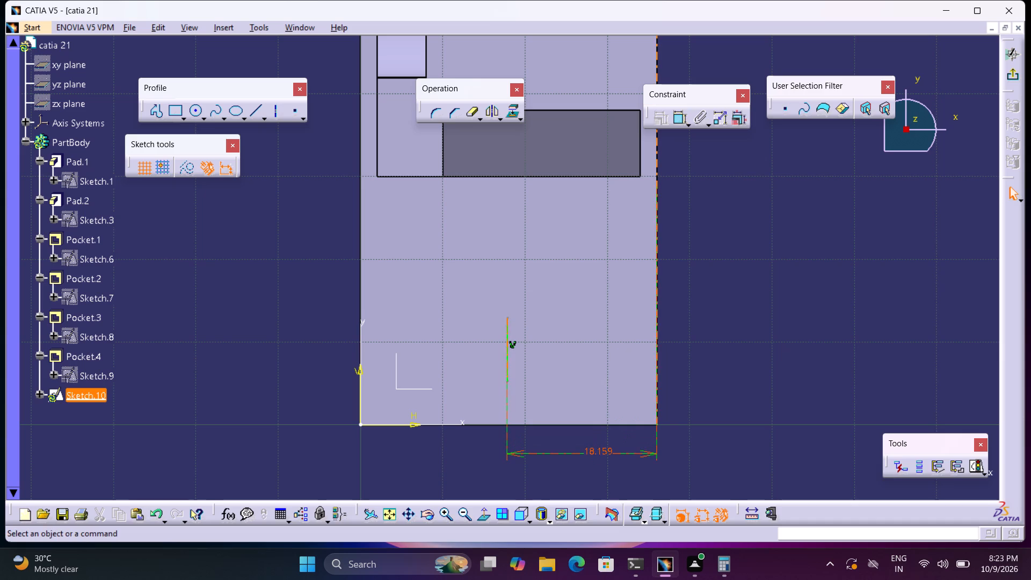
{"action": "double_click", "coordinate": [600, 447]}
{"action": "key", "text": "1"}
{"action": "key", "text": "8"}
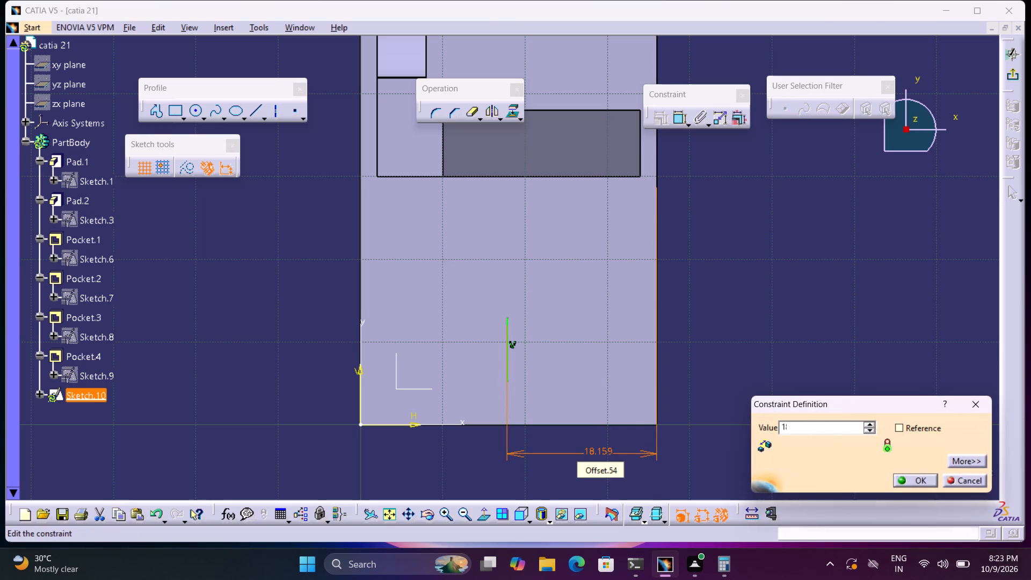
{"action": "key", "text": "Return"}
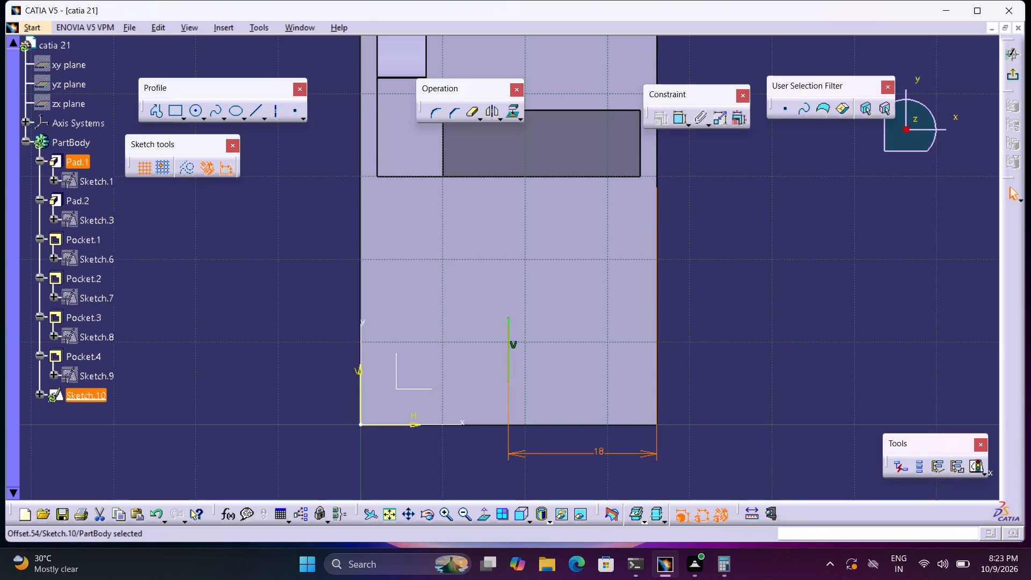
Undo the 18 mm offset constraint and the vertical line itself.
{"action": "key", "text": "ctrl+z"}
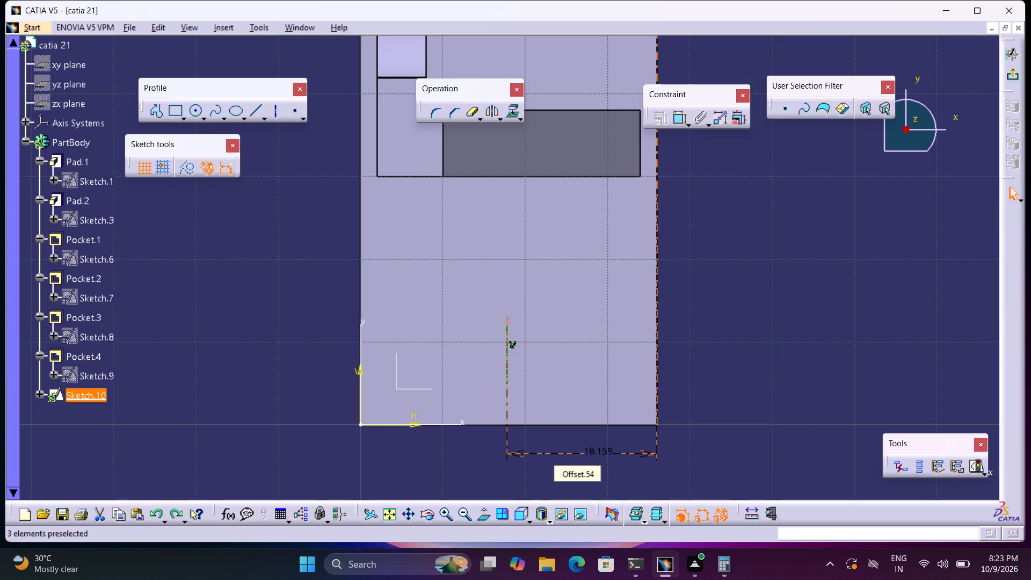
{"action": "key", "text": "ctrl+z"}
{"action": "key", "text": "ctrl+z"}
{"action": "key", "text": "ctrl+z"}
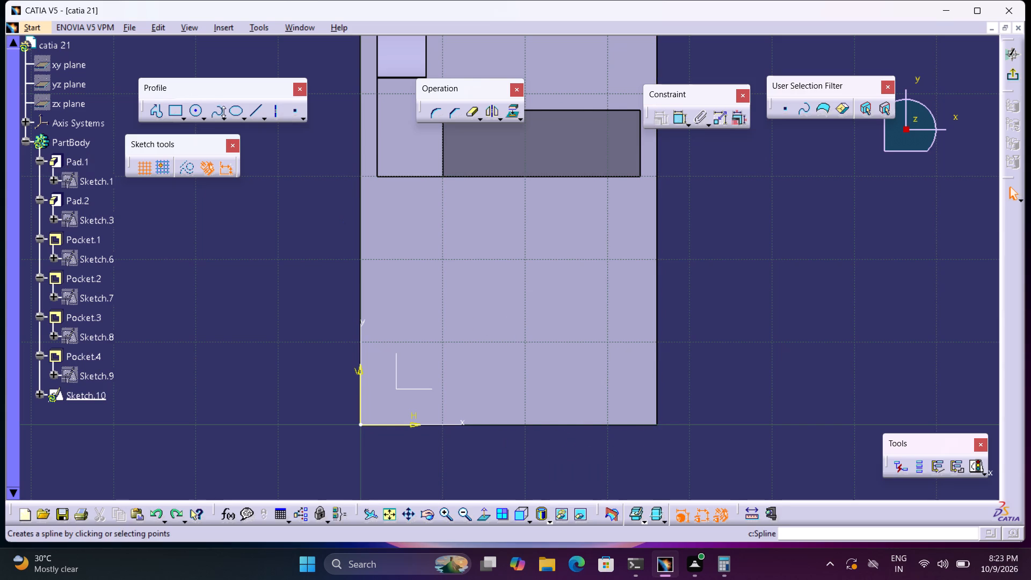
Sketch a circle on the base's top face between the sloped pad and the origin end, and set its diameter to 12 mm.
{"action": "left_click", "coordinate": [195, 117]}
{"action": "left_click", "coordinate": [513, 267]}
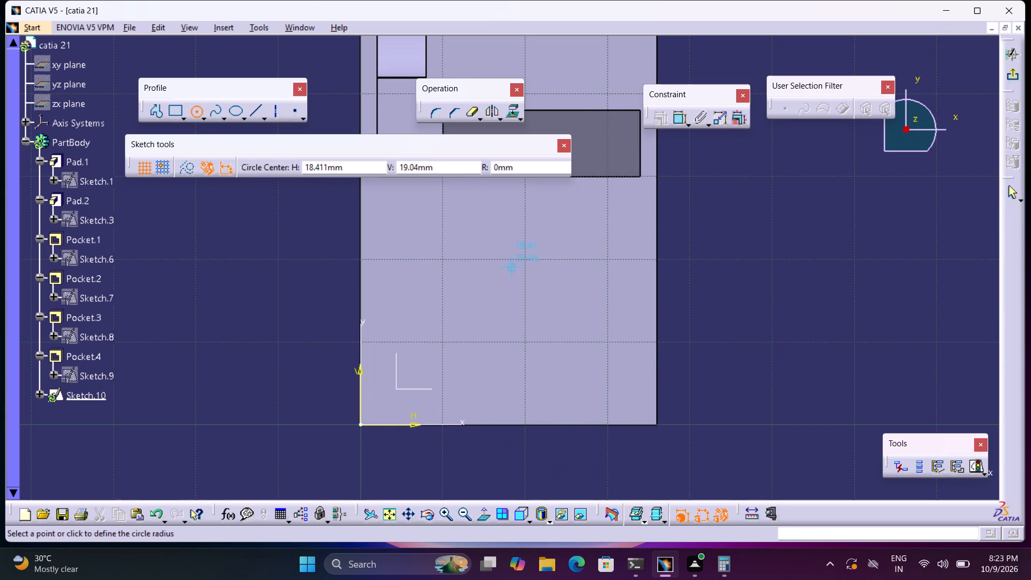
{"action": "left_click", "coordinate": [515, 316]}
{"action": "left_click", "coordinate": [682, 121]}
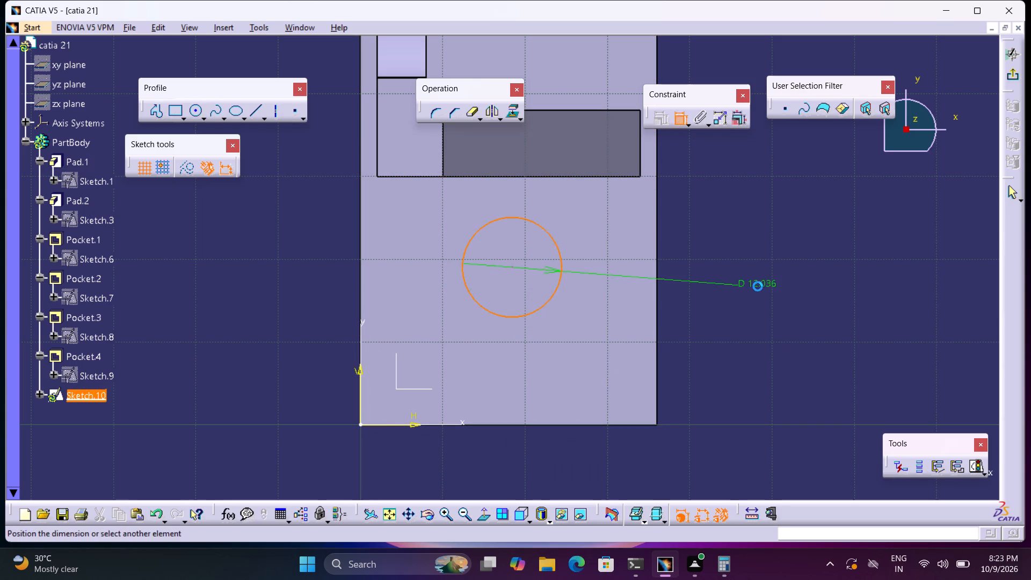
{"action": "left_click", "coordinate": [758, 286]}
{"action": "double_click", "coordinate": [755, 279]}
{"action": "key", "text": "1"}
{"action": "key", "text": "2"}
{"action": "key", "text": "Return"}
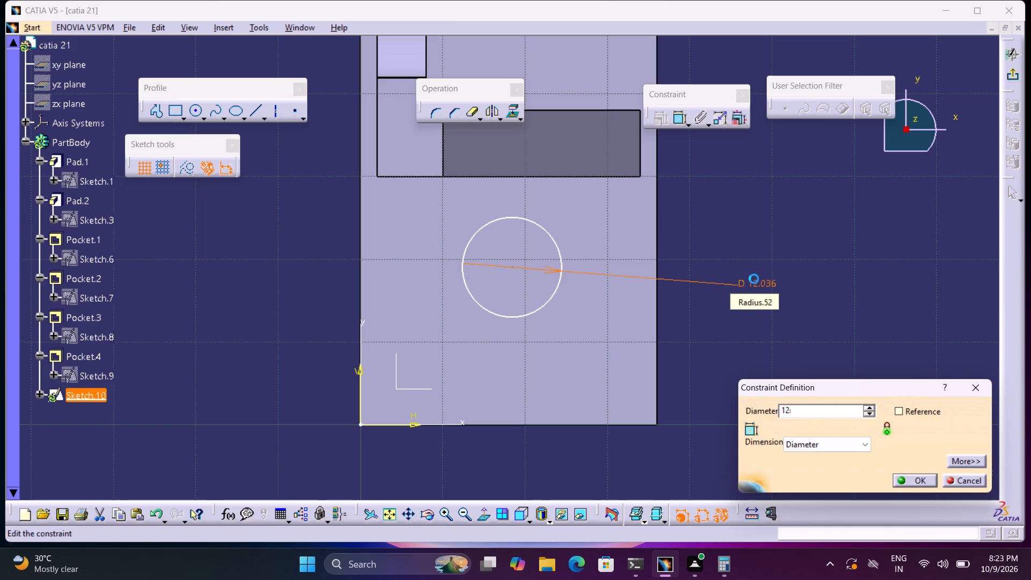
Constrain the circle's centre to 18 mm from the base's long edge opposite the origin.
{"action": "left_click", "coordinate": [681, 125]}
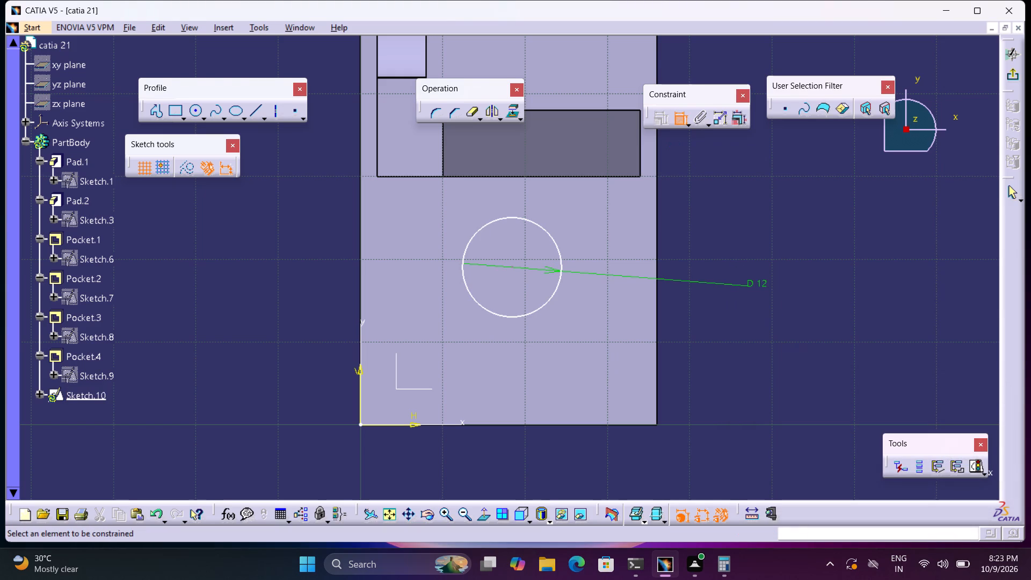
{"action": "left_click", "coordinate": [513, 266]}
{"action": "left_click", "coordinate": [656, 253]}
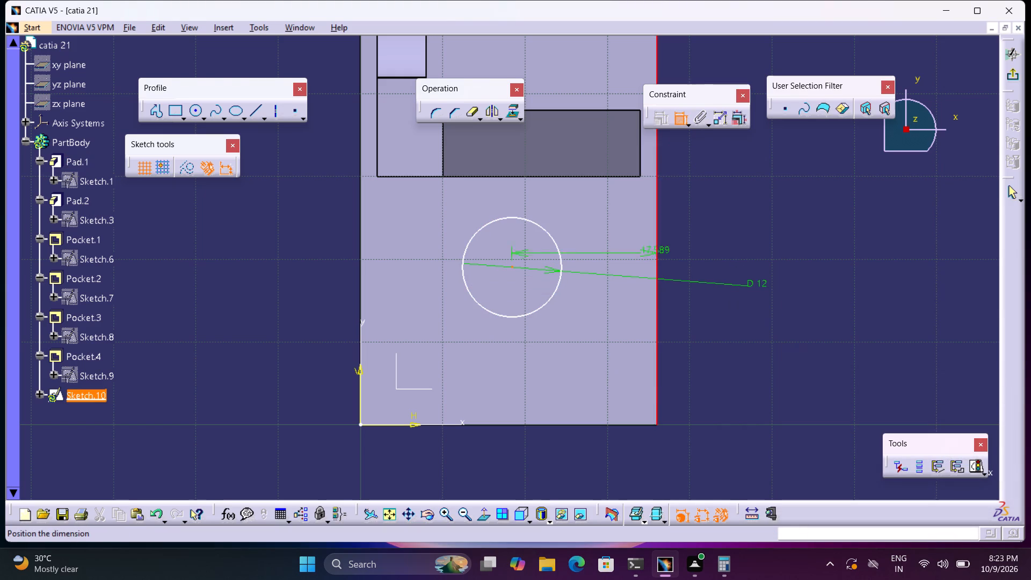
{"action": "left_click", "coordinate": [610, 452]}
{"action": "double_click", "coordinate": [607, 449]}
{"action": "key", "text": "1"}
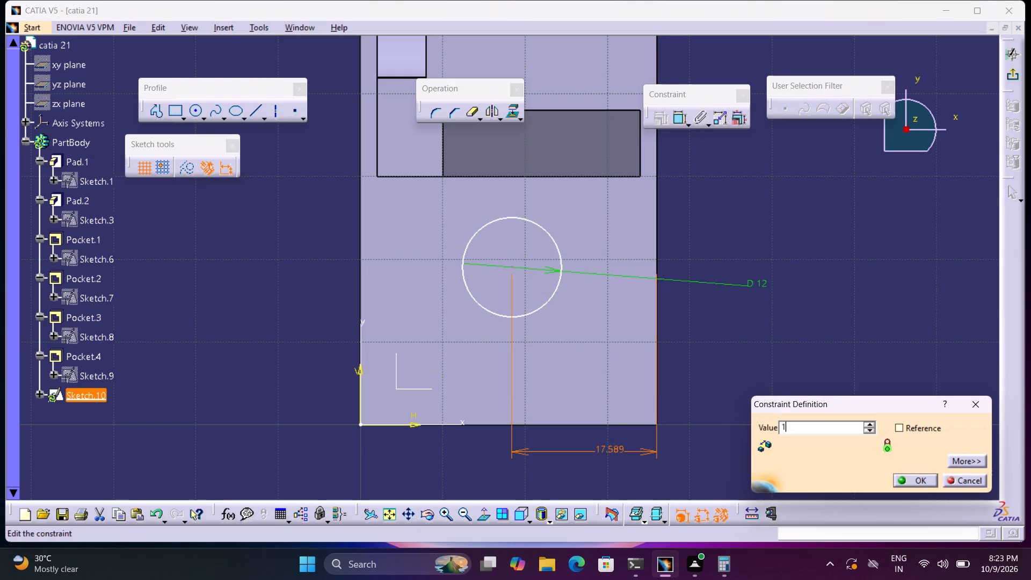
{"action": "key", "text": "8"}
{"action": "key", "text": "Return"}
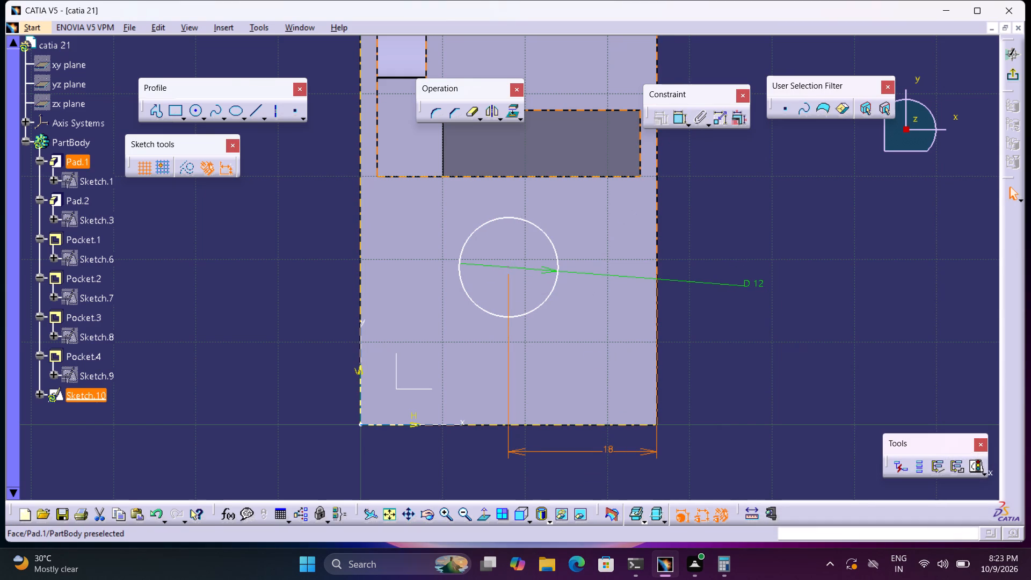
Constrain the circle's centre to 14 mm from the base's short edge at the origin end.
{"action": "left_click", "coordinate": [683, 123]}
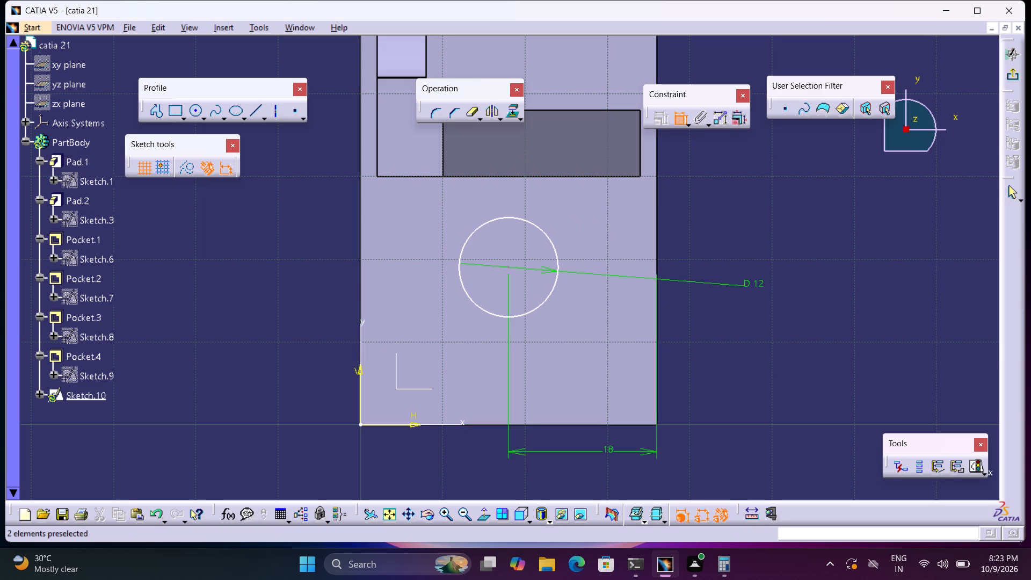
{"action": "left_click", "coordinate": [510, 267]}
{"action": "left_click", "coordinate": [473, 423]}
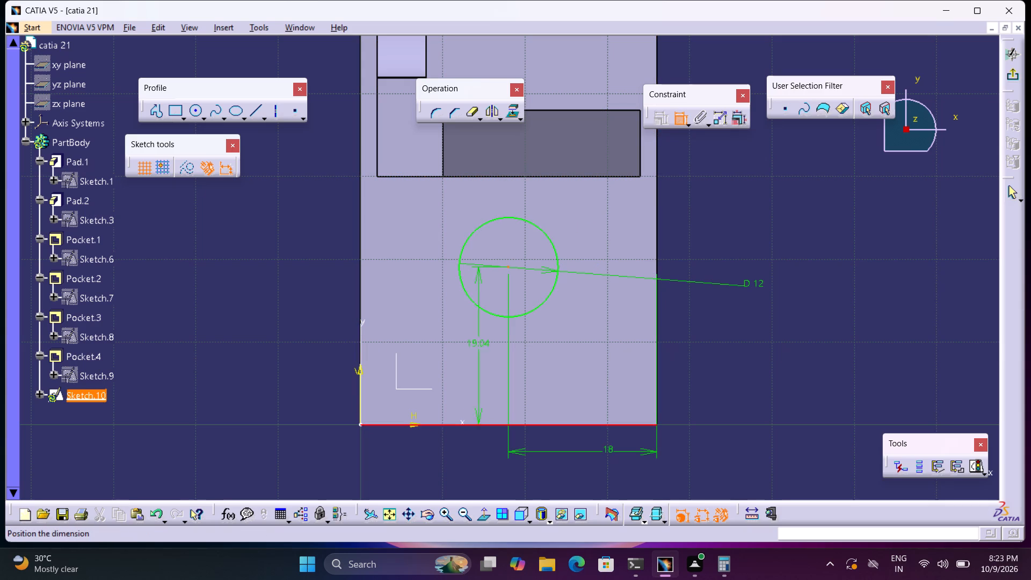
{"action": "left_click", "coordinate": [291, 375]}
{"action": "double_click", "coordinate": [292, 372]}
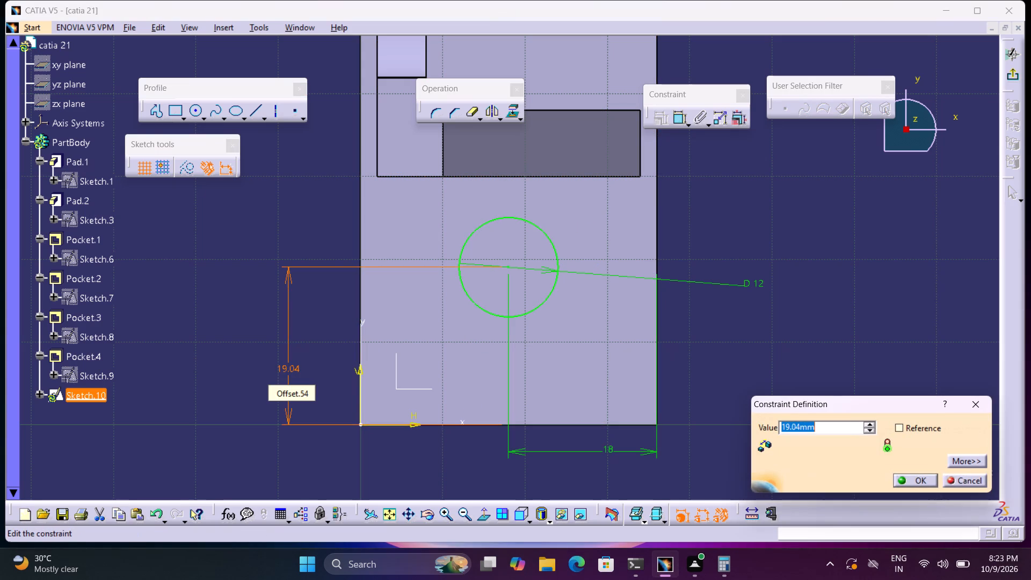
{"action": "type", "text": "14"}
{"action": "key", "text": "Return"}
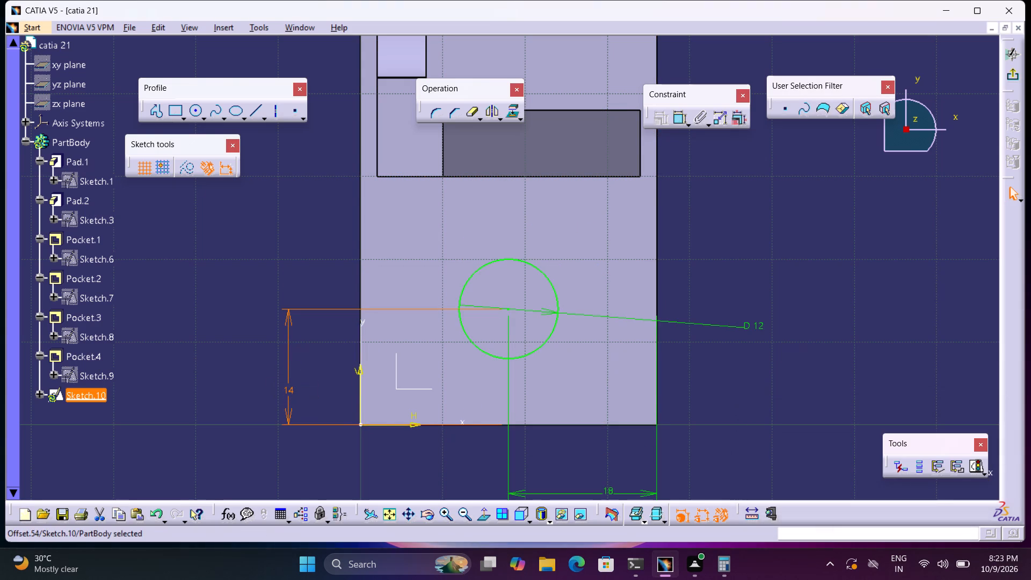
Check the distance from the circle's centre to the sloped pad's nearest edge with a temporary dimension.
{"action": "left_click", "coordinate": [675, 119]}
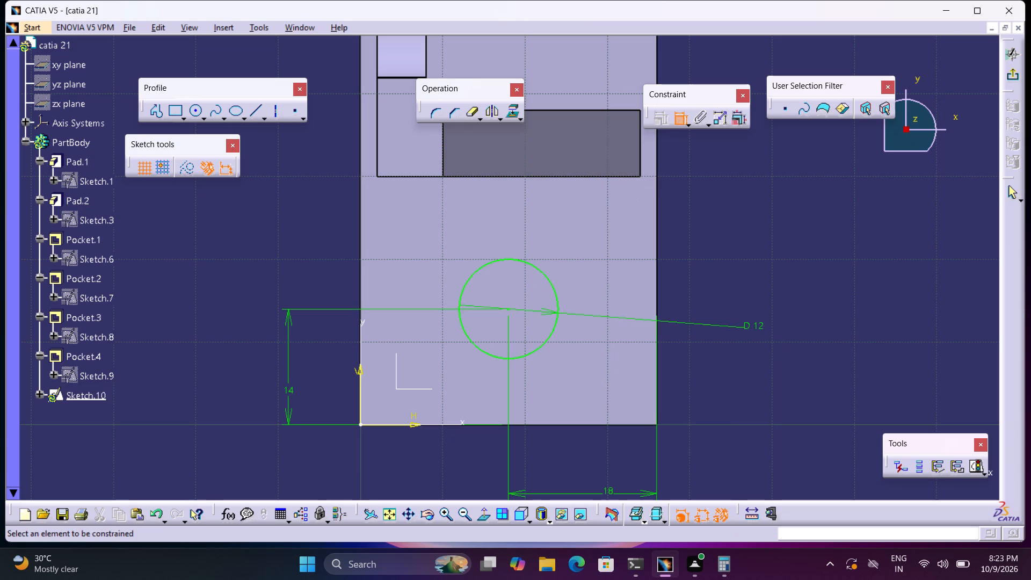
{"action": "left_click", "coordinate": [510, 311]}
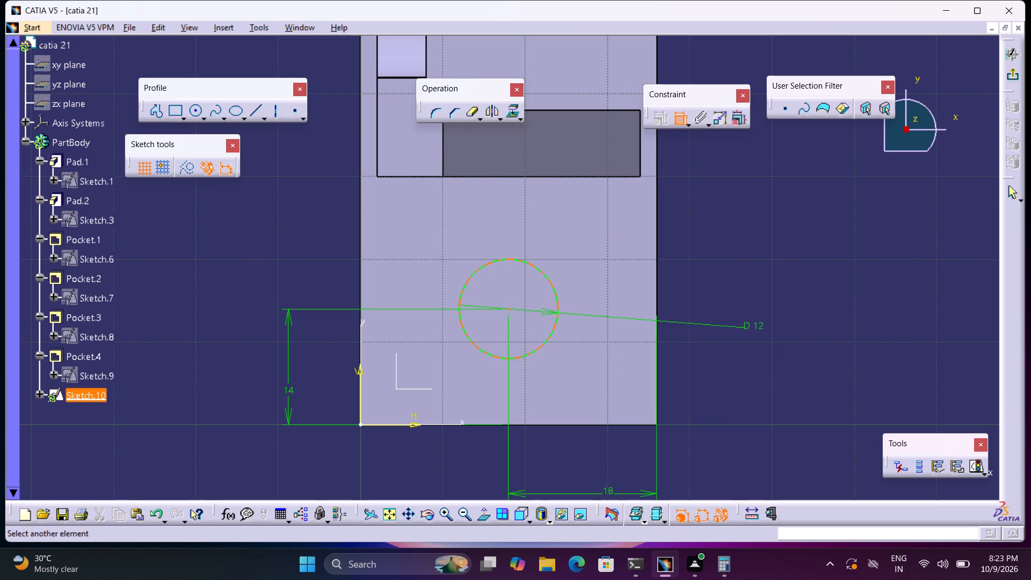
{"action": "left_click", "coordinate": [515, 177]}
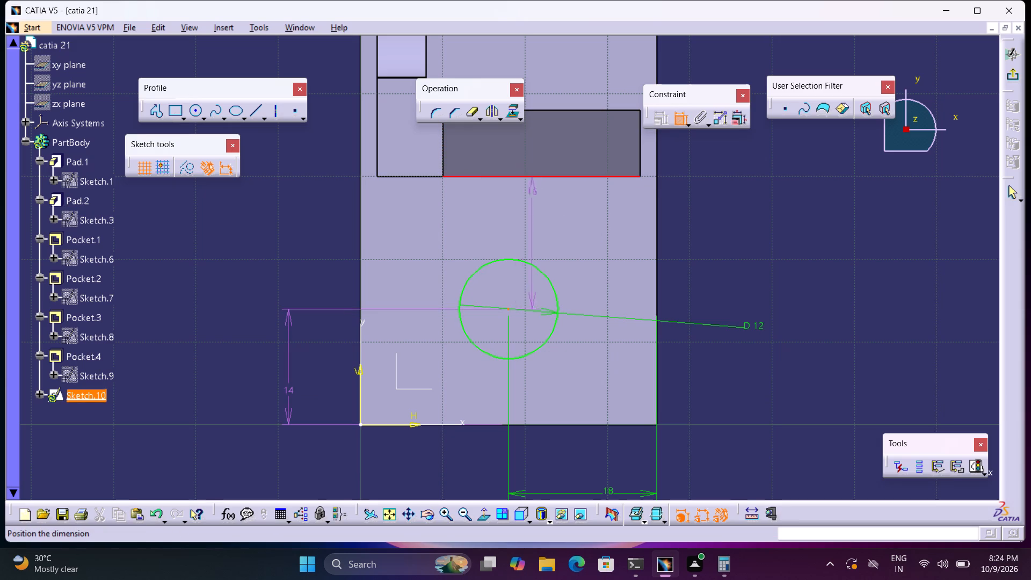
{"action": "left_click", "coordinate": [683, 114]}
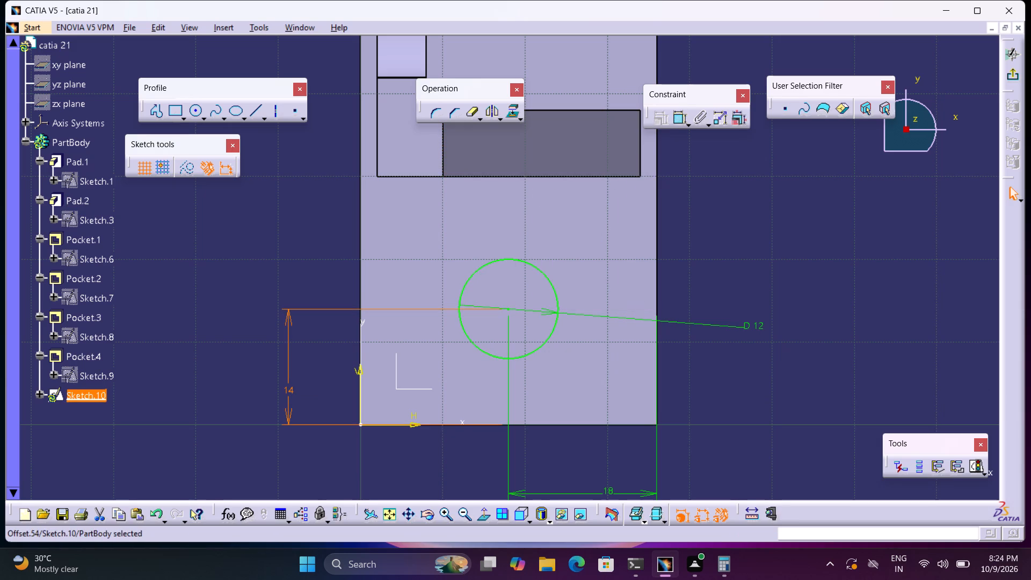
Exit the sketch and cut the 12 mm circle as a pocket with the limit type Up to next.
{"action": "left_click", "coordinate": [1010, 73]}
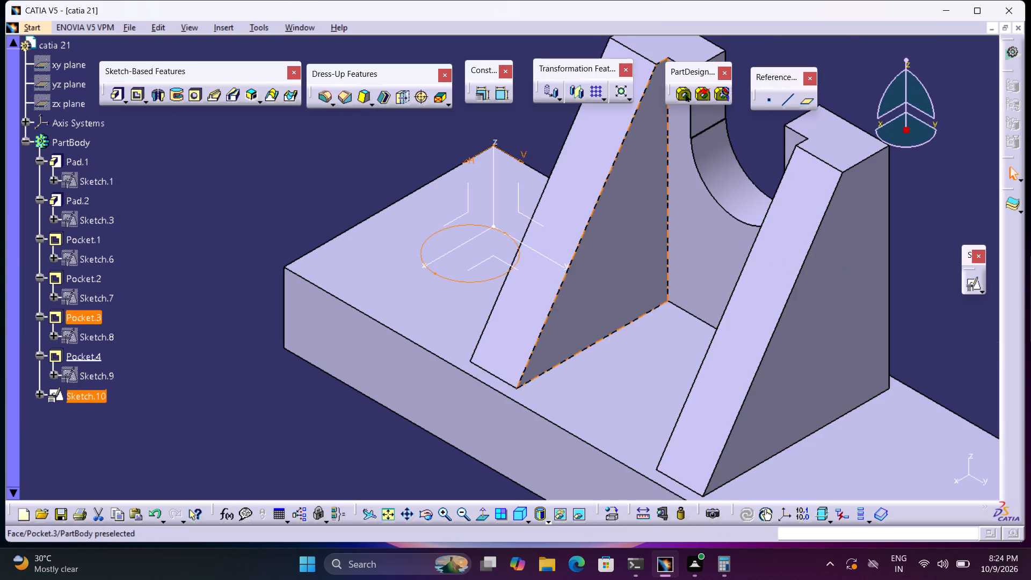
{"action": "left_click", "coordinate": [138, 94]}
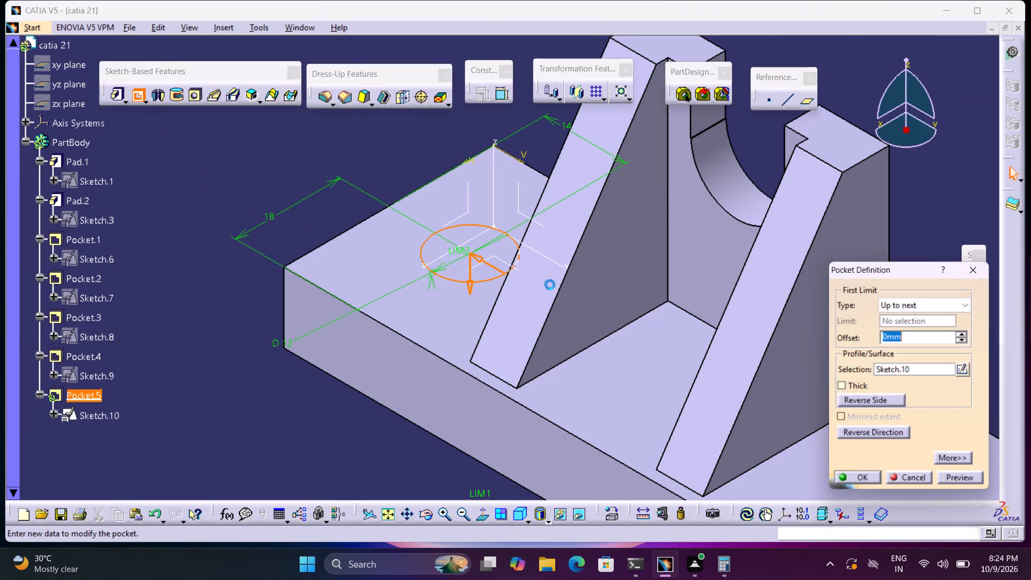
{"action": "left_click", "coordinate": [868, 479]}
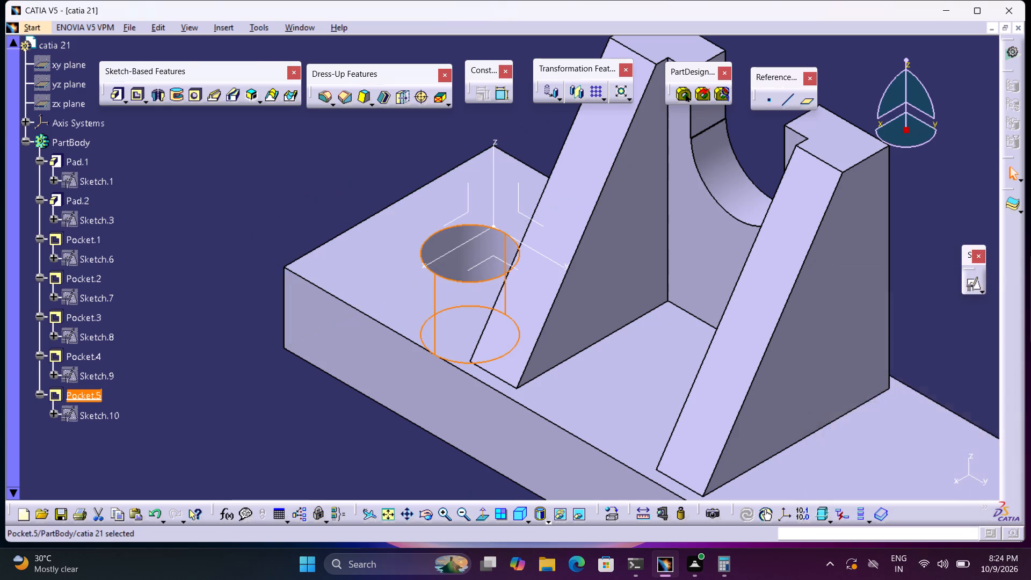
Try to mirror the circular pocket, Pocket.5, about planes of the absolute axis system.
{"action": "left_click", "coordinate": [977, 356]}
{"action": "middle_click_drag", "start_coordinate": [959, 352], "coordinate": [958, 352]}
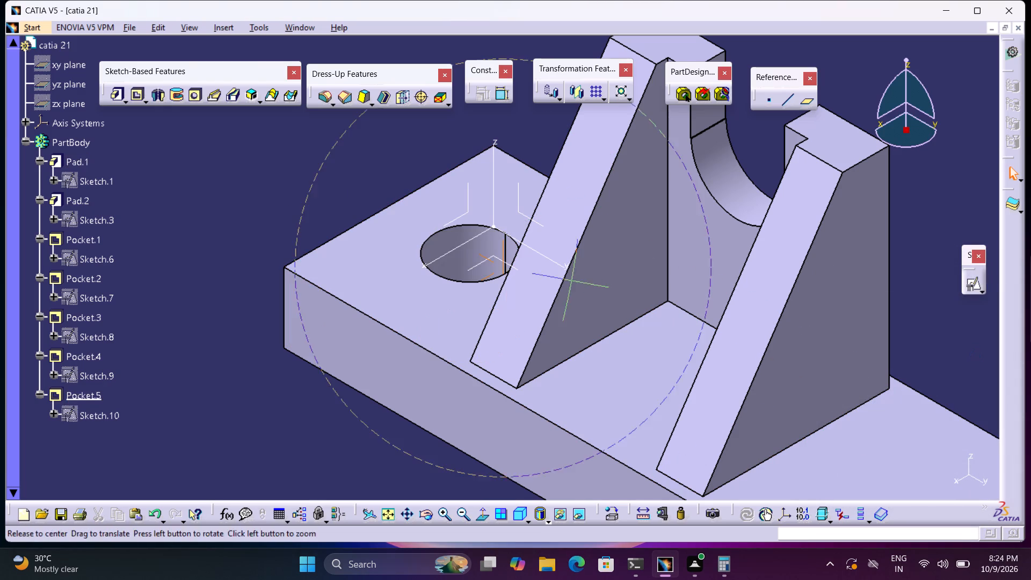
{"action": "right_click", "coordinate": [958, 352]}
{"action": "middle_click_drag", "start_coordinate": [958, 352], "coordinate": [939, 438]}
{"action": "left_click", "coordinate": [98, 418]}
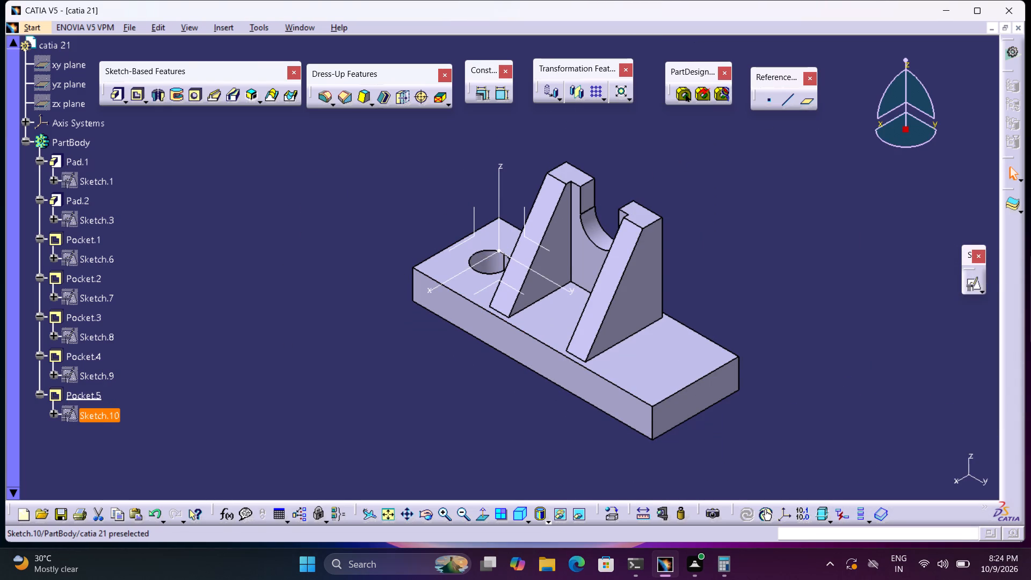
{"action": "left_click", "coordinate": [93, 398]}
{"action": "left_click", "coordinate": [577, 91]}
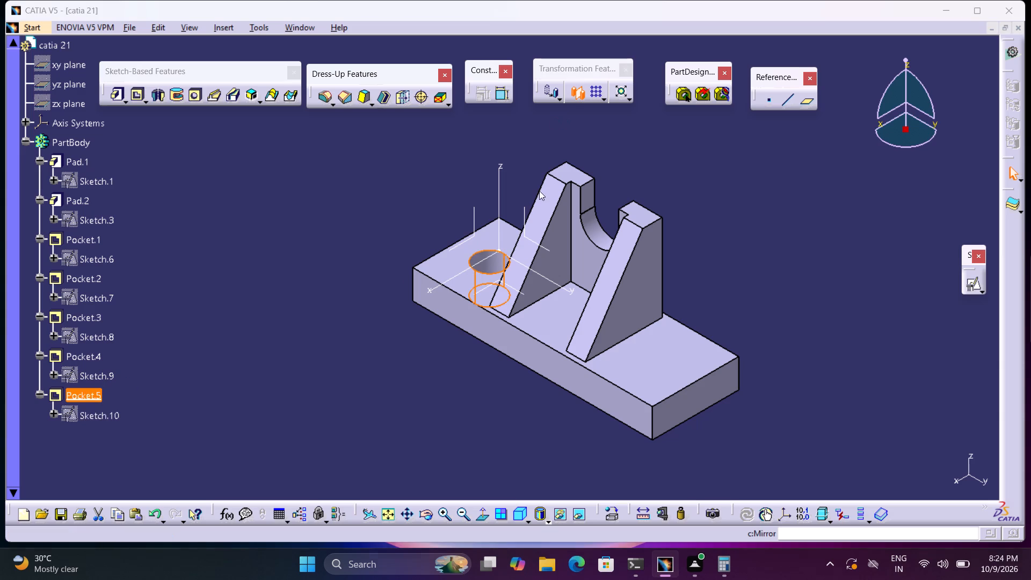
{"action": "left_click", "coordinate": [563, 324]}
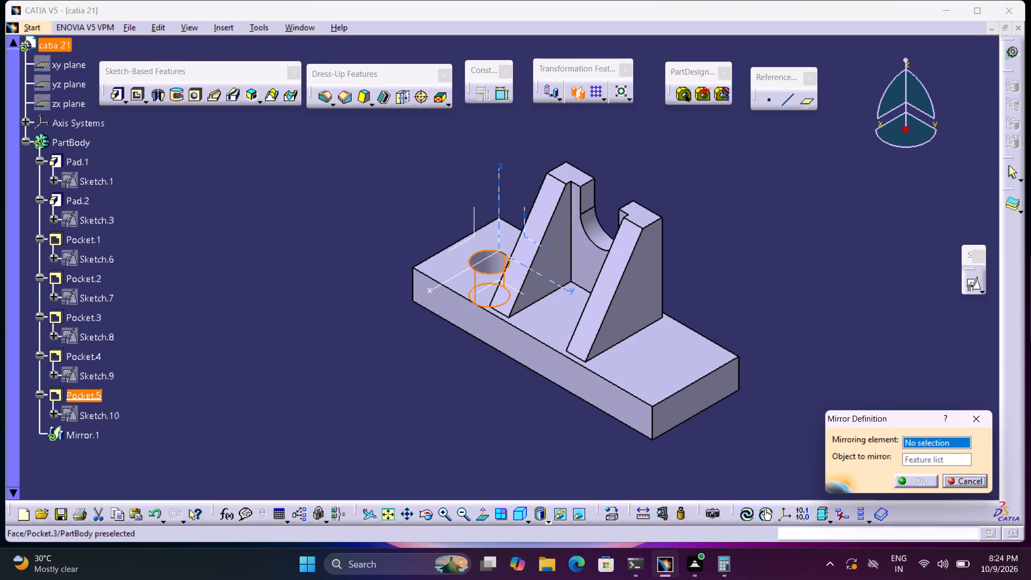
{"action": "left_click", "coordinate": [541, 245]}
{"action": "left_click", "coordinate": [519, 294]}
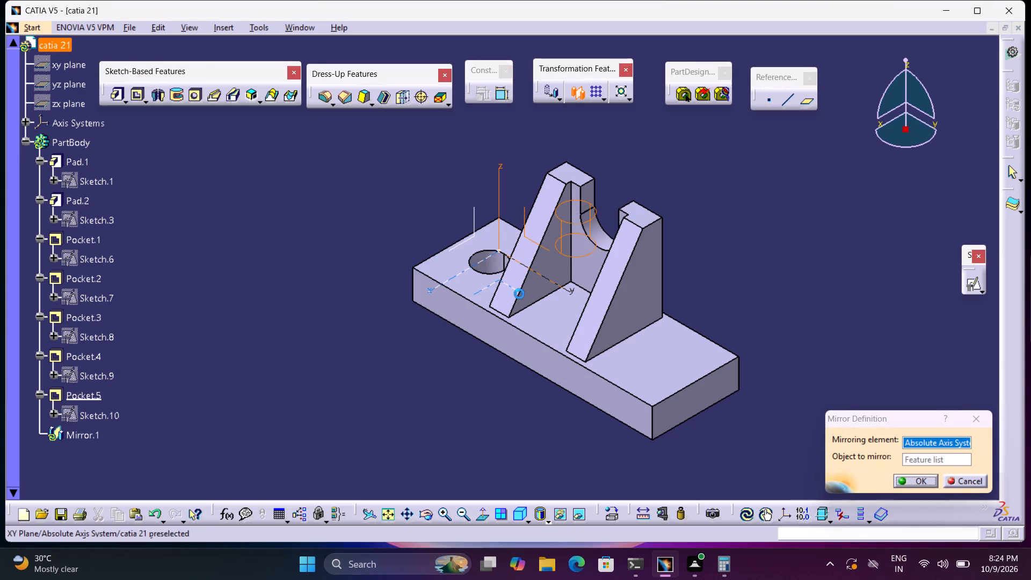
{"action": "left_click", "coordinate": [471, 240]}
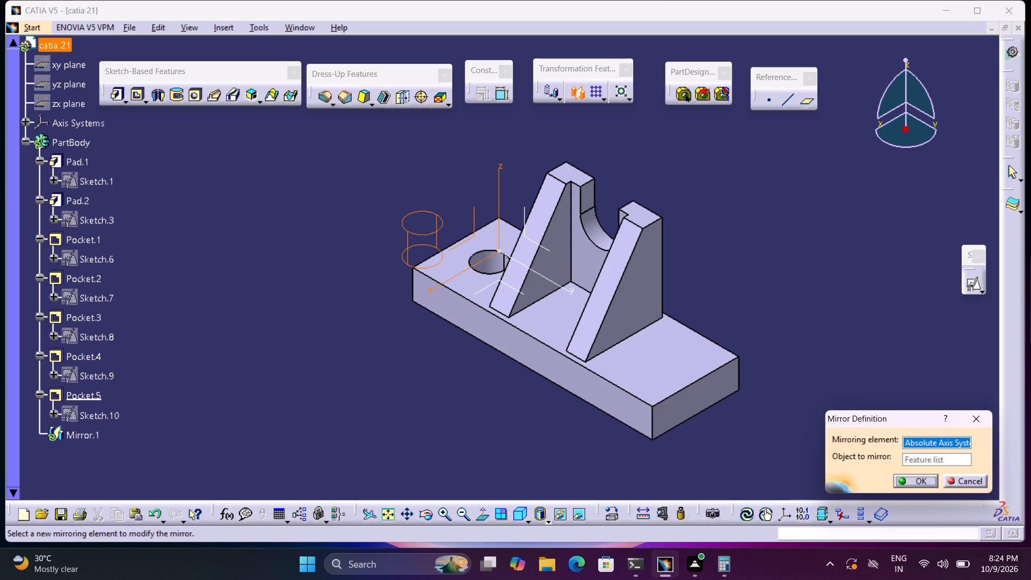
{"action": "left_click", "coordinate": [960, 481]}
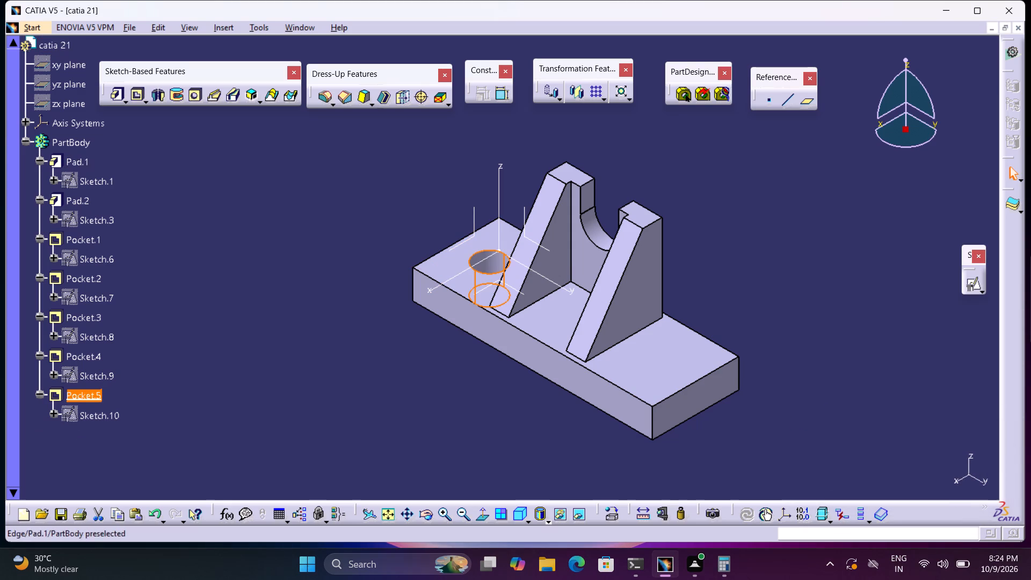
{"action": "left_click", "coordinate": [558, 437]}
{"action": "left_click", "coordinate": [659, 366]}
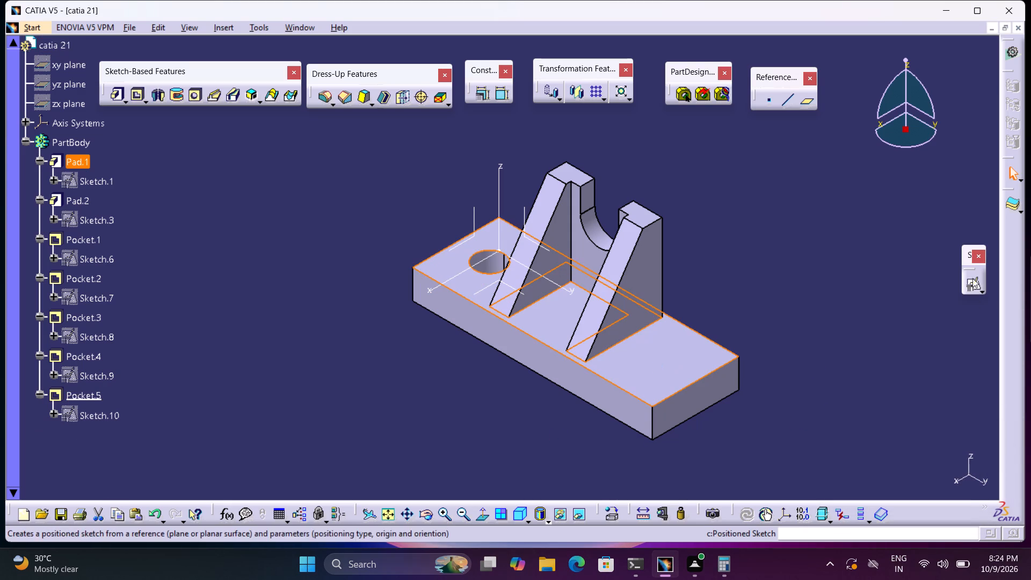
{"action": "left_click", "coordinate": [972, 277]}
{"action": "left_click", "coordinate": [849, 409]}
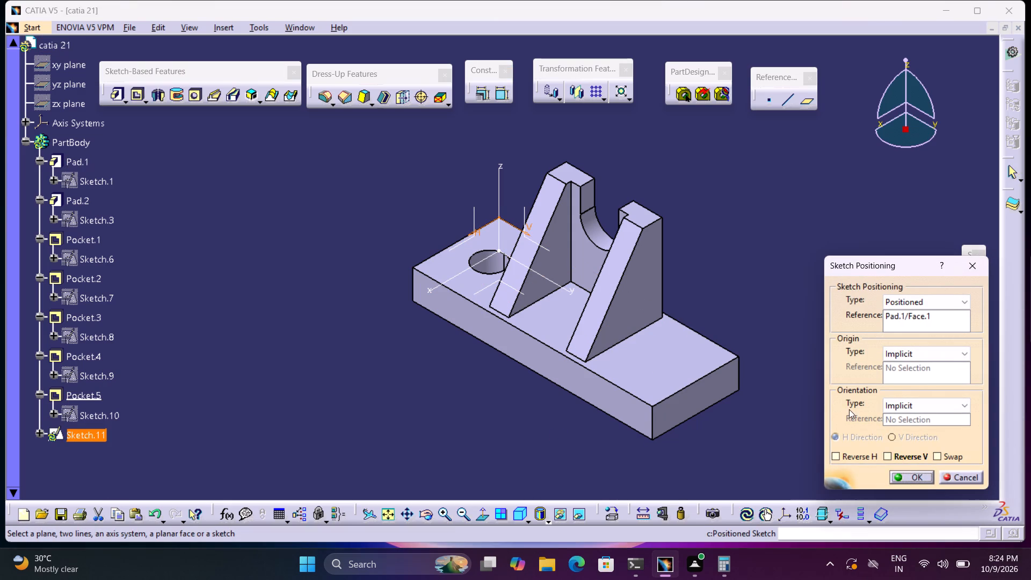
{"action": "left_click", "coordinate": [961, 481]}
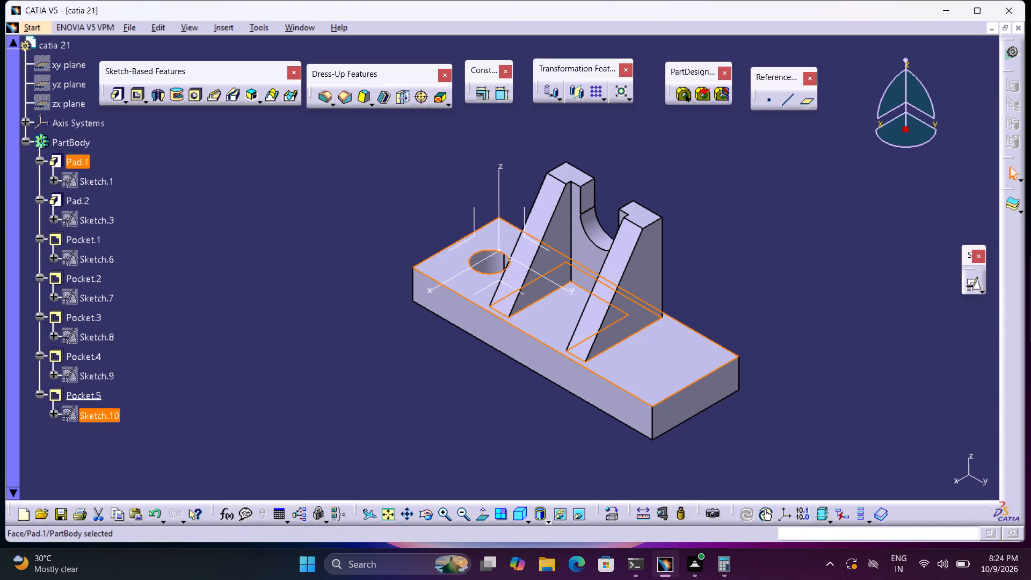
Reopen Sketch.10, the circle sketch behind Pocket.5, for editing.
{"action": "double_click", "coordinate": [91, 420]}
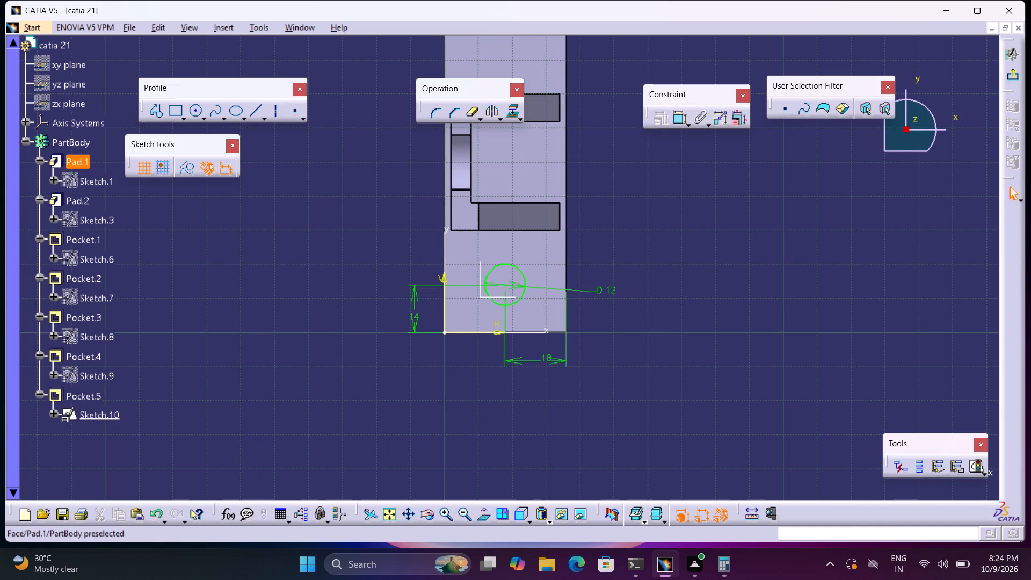
{"action": "middle_click_drag", "start_coordinate": [663, 198], "coordinate": [638, 334]}
{"action": "left_click", "coordinate": [485, 401]}
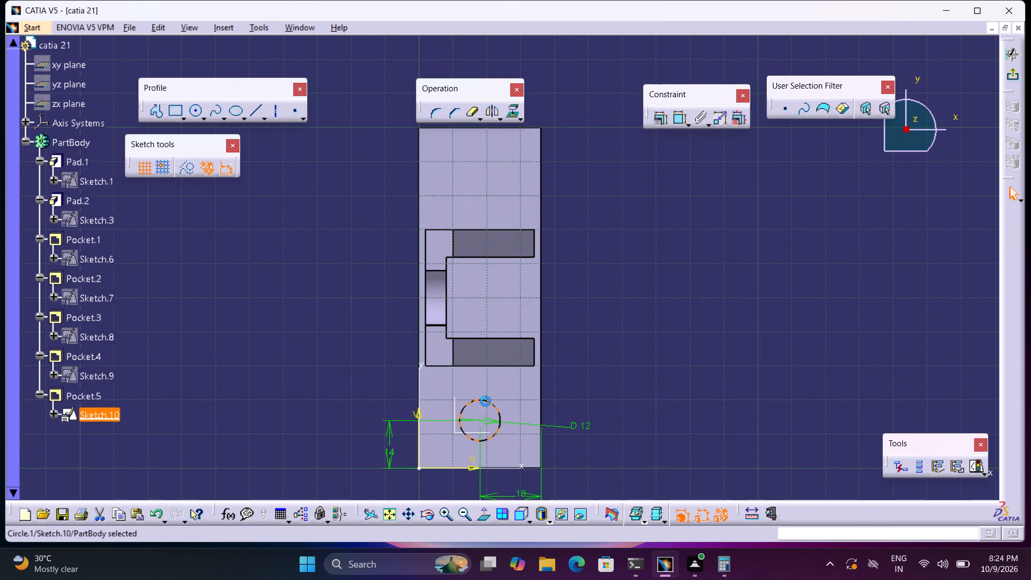
{"action": "key", "text": "Escape"}
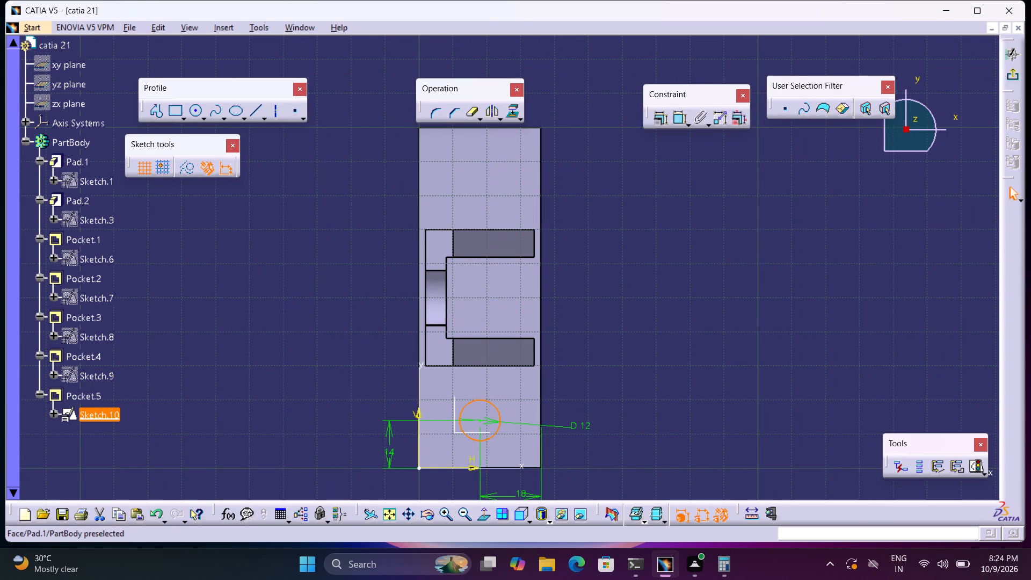
{"action": "key", "text": "Escape"}
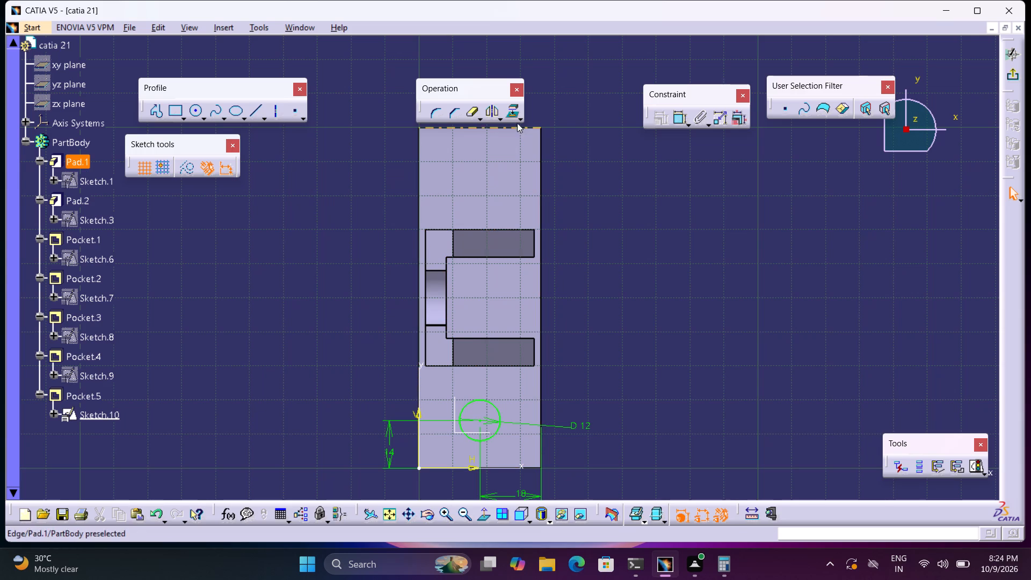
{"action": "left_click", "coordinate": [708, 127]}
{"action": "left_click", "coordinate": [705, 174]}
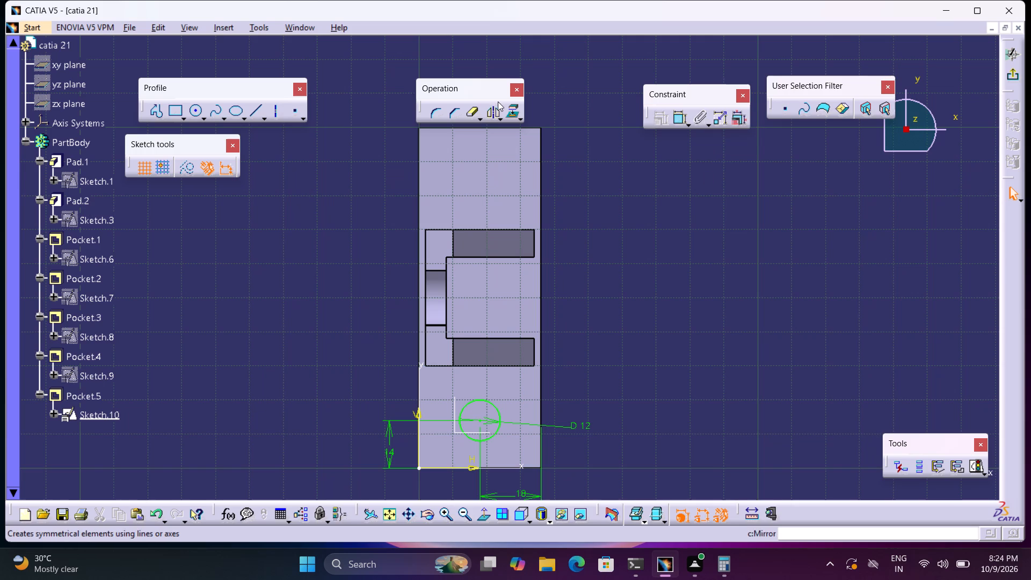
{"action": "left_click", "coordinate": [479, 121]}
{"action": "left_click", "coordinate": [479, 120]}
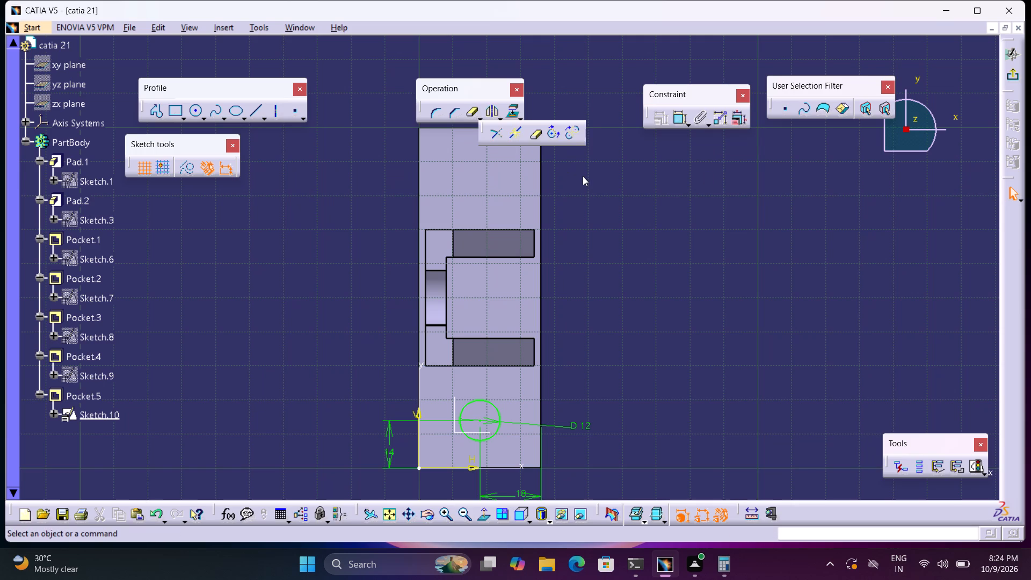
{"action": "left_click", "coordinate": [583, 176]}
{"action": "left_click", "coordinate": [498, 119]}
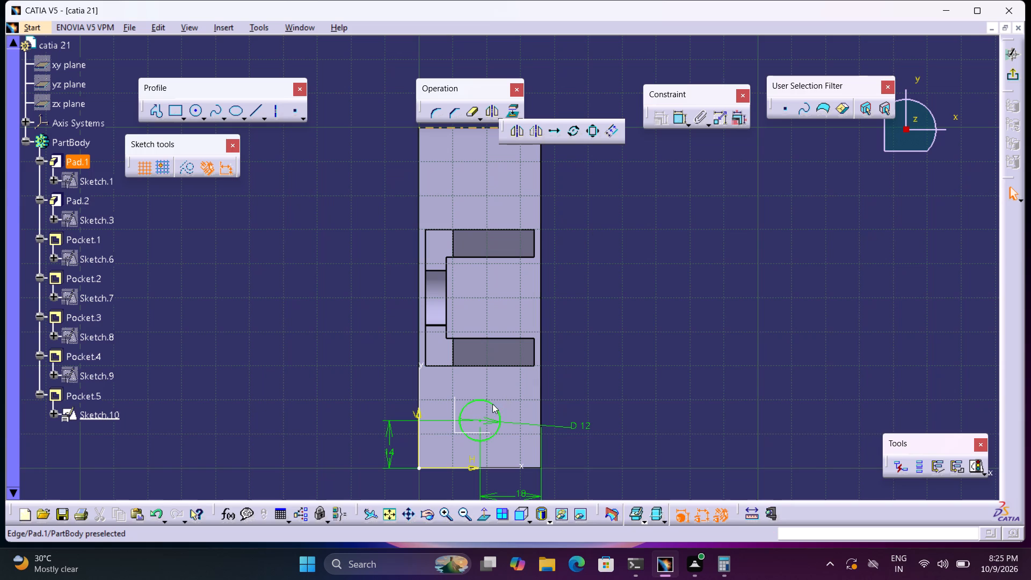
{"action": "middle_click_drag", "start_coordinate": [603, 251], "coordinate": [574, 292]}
Draw a second circle at the base's far end, about 74 mm from the first circle's centre, copying the first circle's radius.
{"action": "left_click", "coordinate": [188, 117]}
{"action": "left_click", "coordinate": [192, 114]}
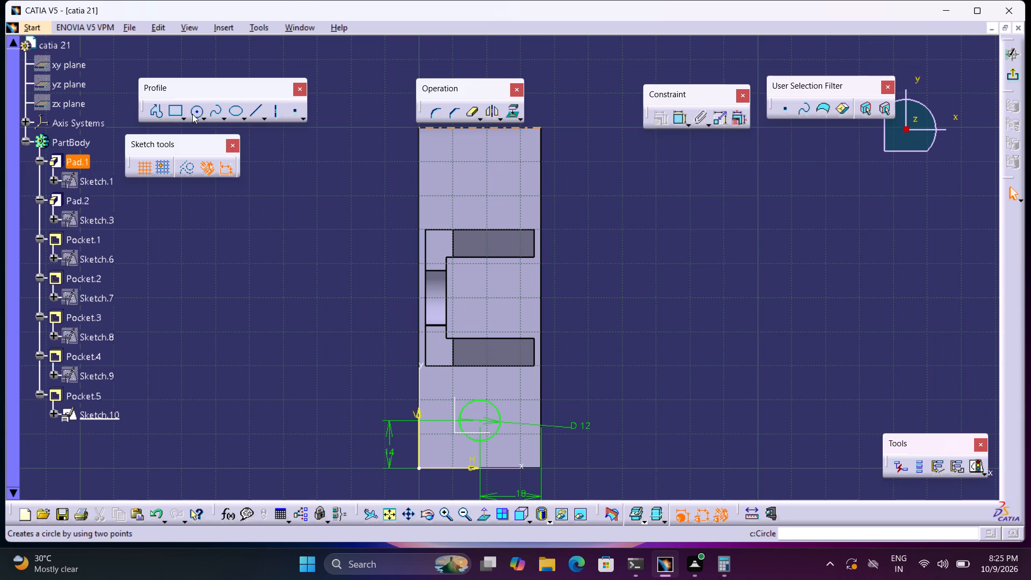
{"action": "middle_click_drag", "start_coordinate": [474, 201], "coordinate": [464, 247]}
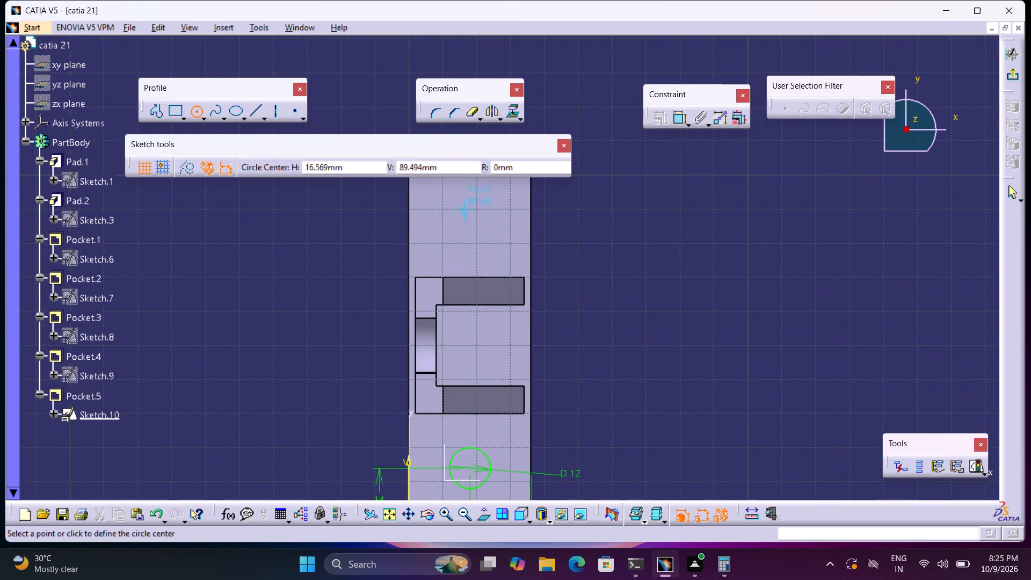
{"action": "left_click", "coordinate": [470, 215]}
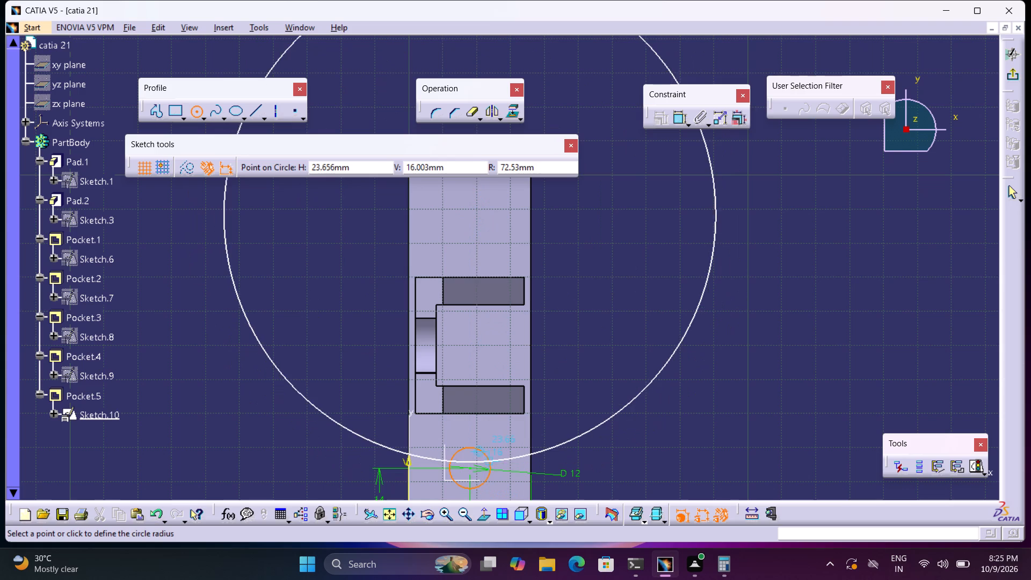
{"action": "right_click", "coordinate": [488, 461]}
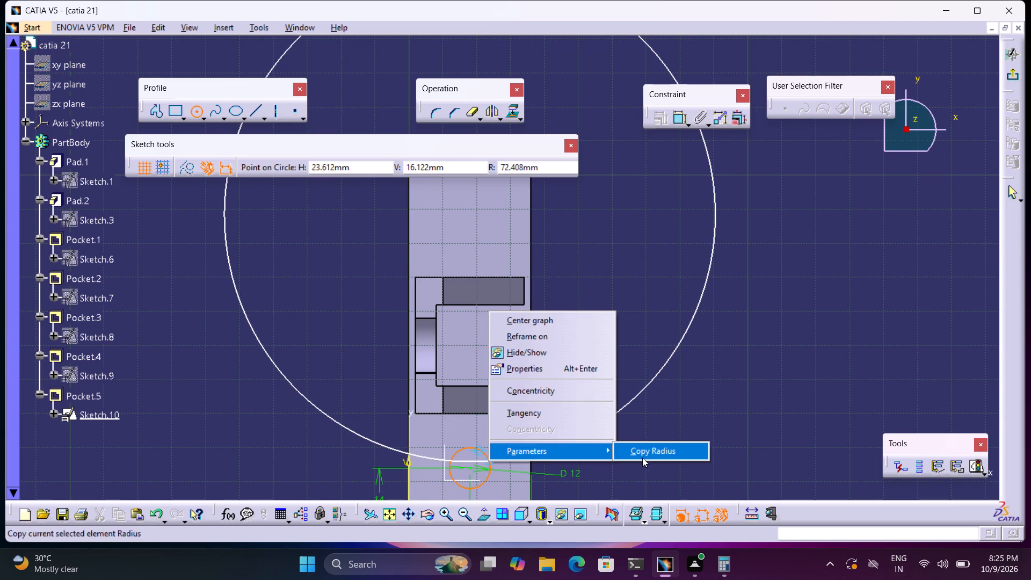
{"action": "left_click", "coordinate": [642, 457]}
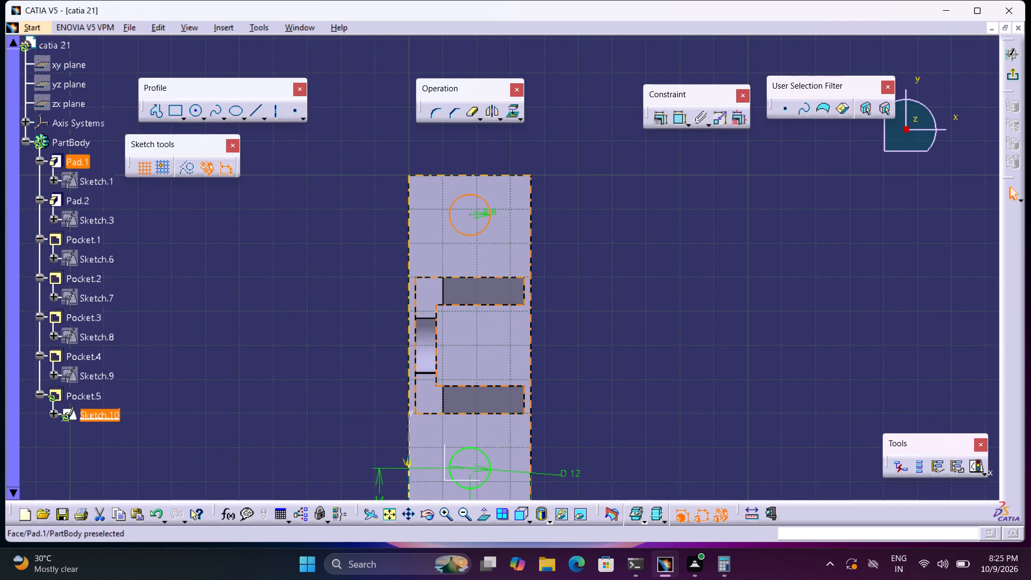
{"action": "left_click", "coordinate": [547, 168]}
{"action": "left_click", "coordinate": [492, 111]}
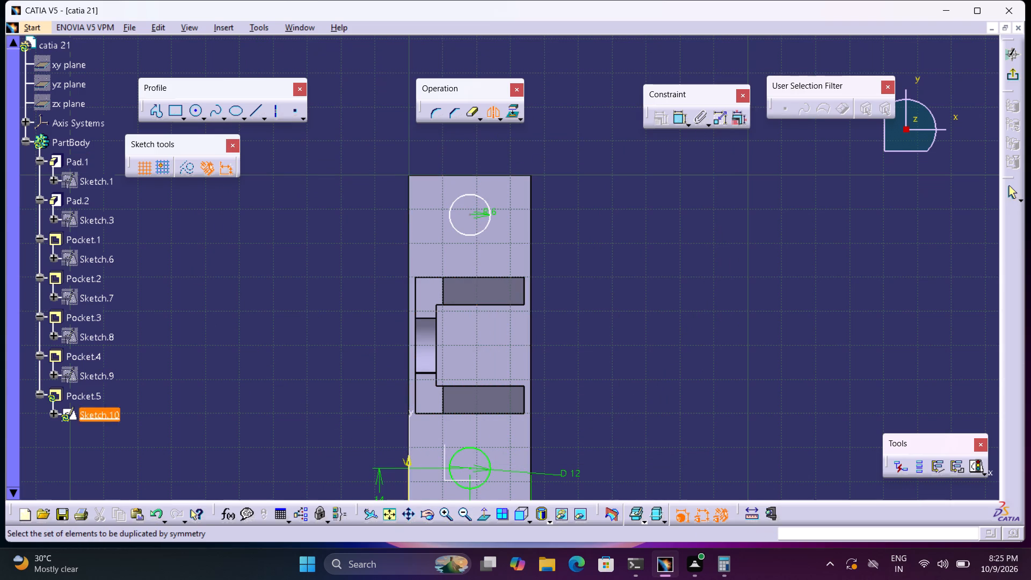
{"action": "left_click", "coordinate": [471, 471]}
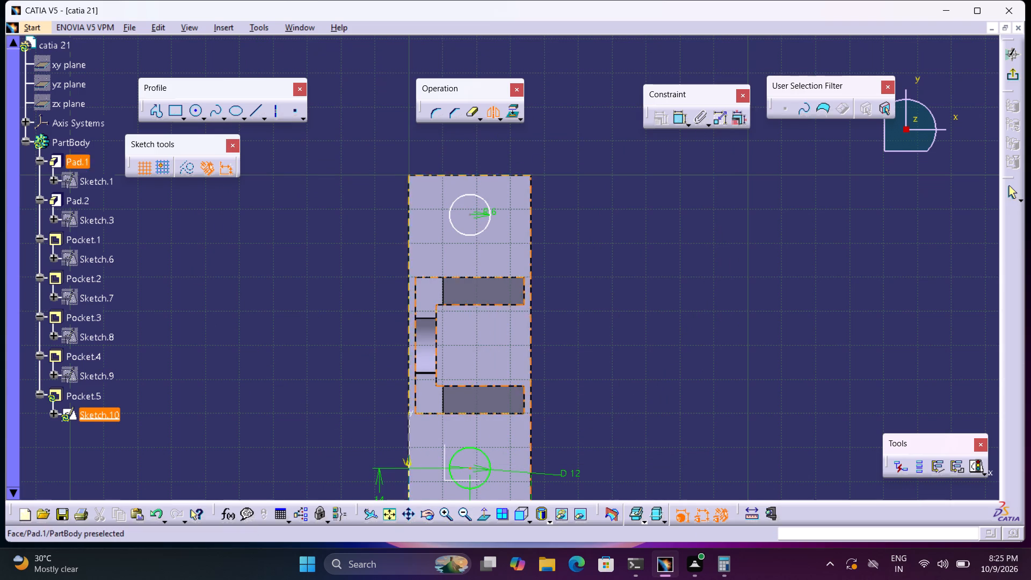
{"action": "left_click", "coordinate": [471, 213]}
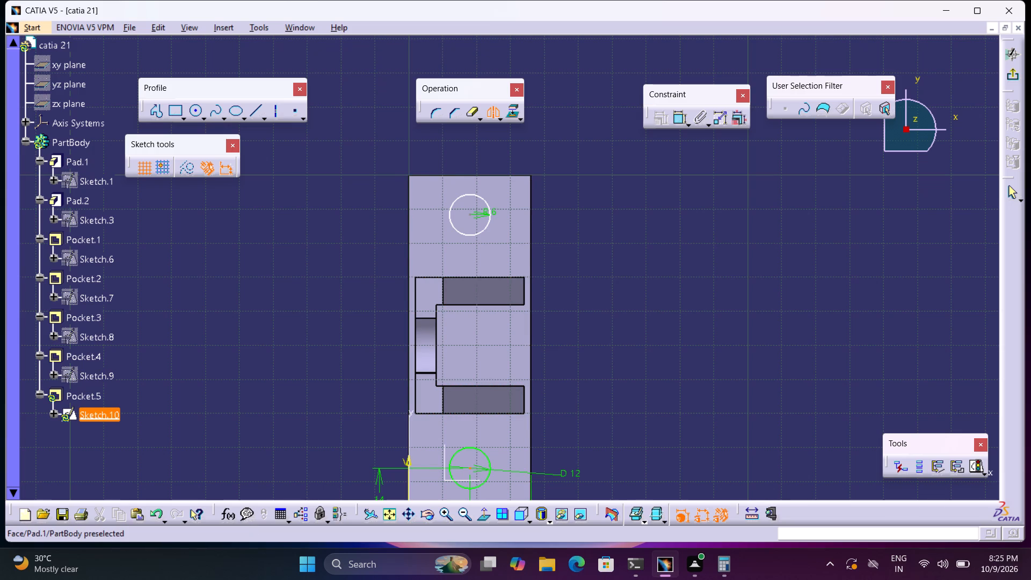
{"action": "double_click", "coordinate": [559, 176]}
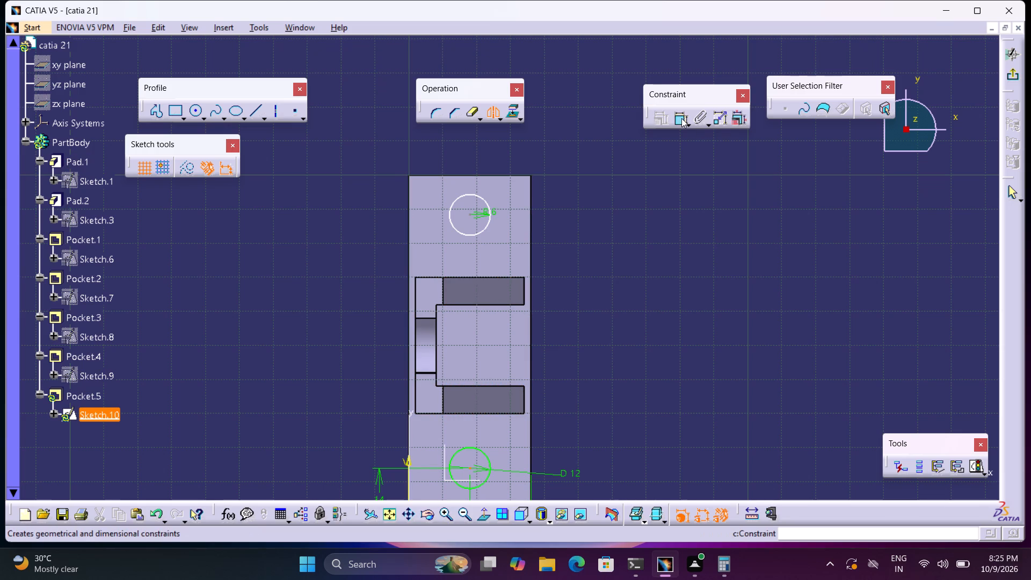
Constrain the distance between the two circle centres to 72 mm and exit the sketch.
{"action": "left_click", "coordinate": [681, 118]}
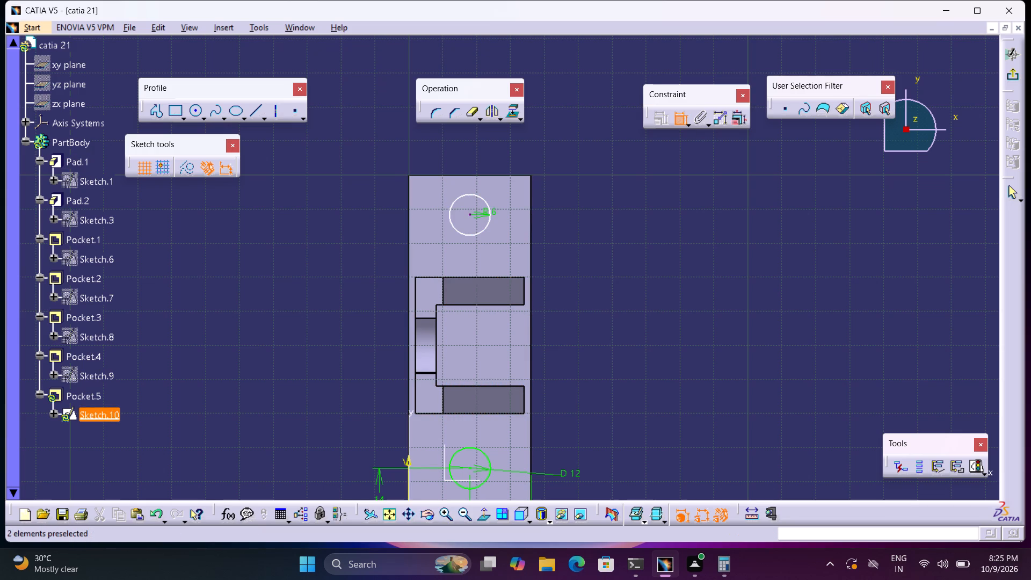
{"action": "left_click", "coordinate": [469, 213]}
{"action": "left_click", "coordinate": [469, 468]}
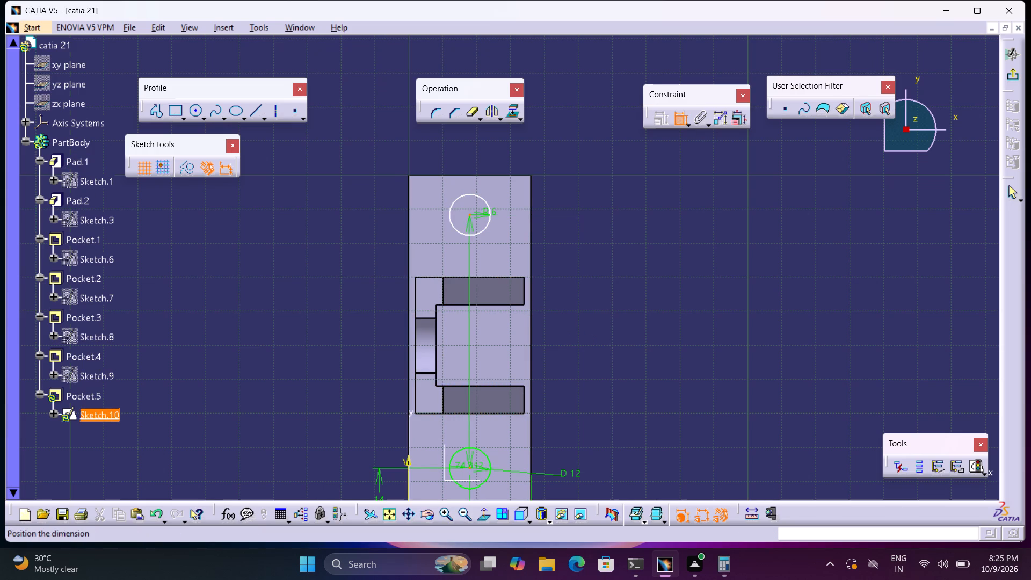
{"action": "left_click", "coordinate": [637, 369]}
{"action": "double_click", "coordinate": [637, 362]}
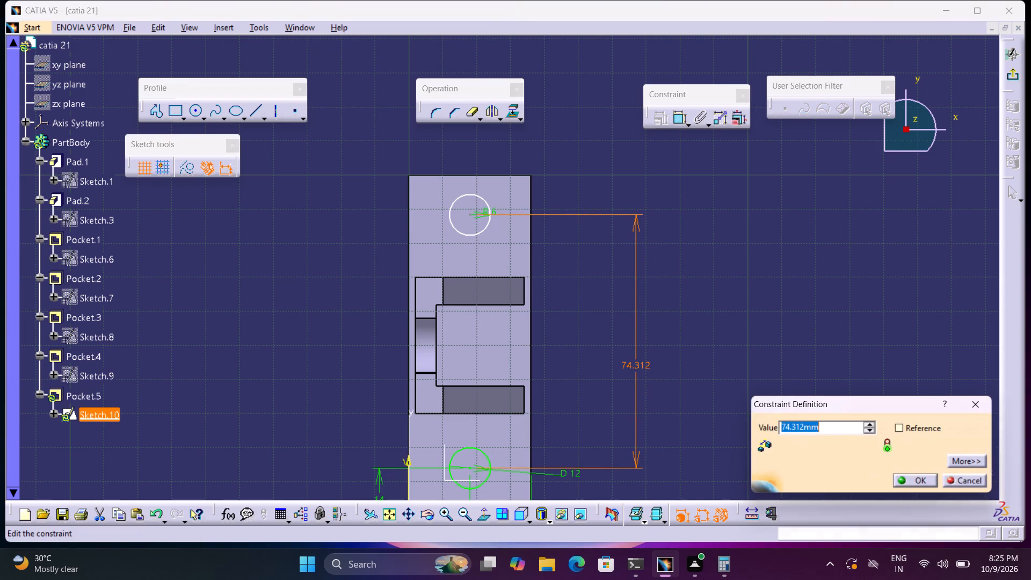
{"action": "type", "text": "72"}
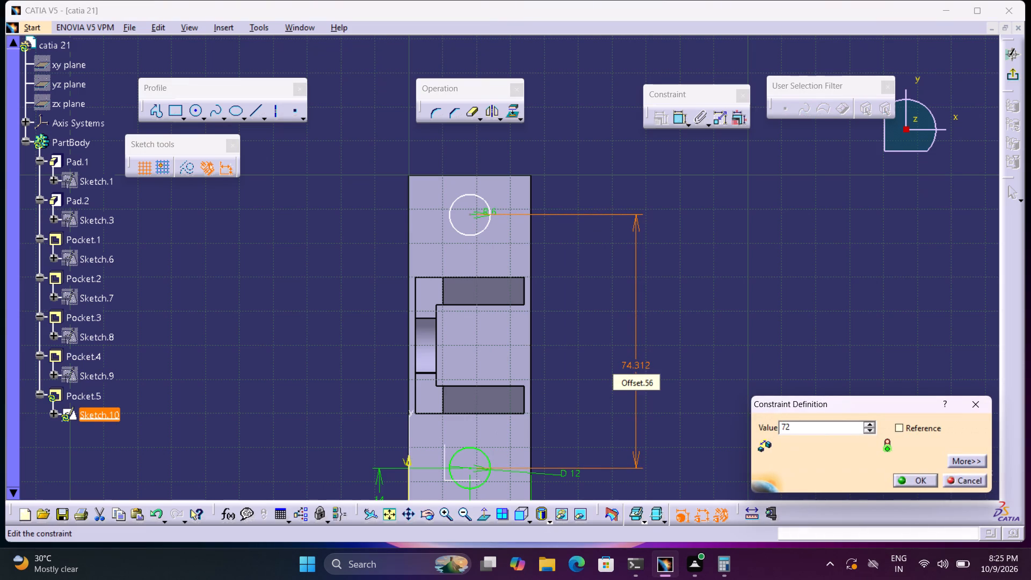
{"action": "key", "text": "Return"}
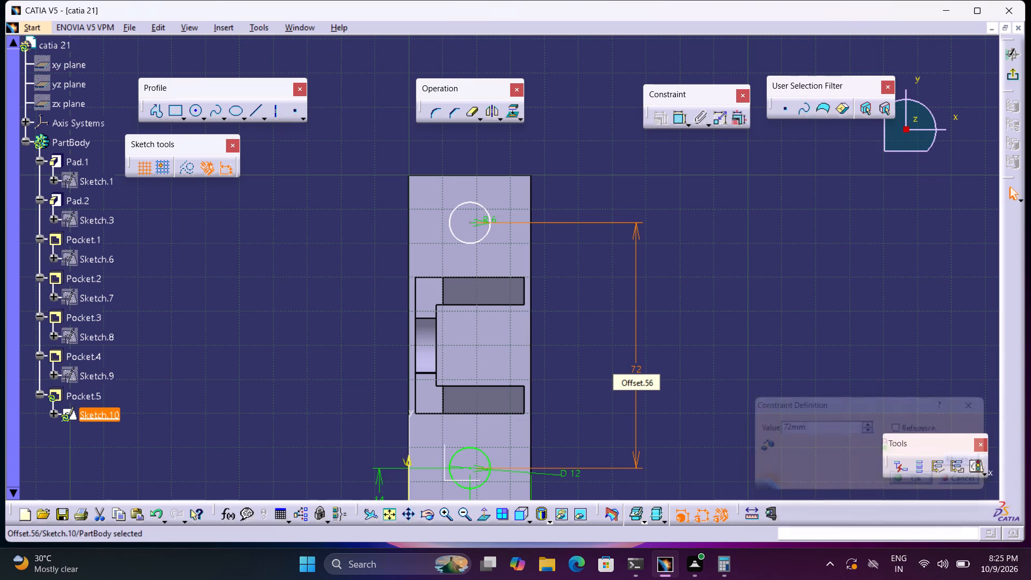
{"action": "left_click", "coordinate": [1008, 79]}
{"action": "left_click", "coordinate": [734, 286]}
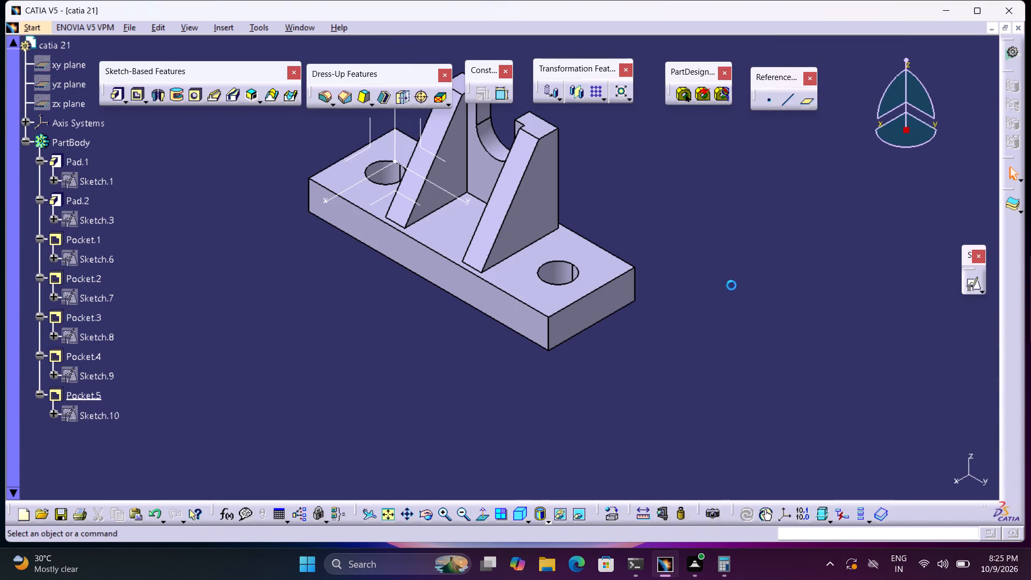
Apply a 4 mm edge fillet to the base's four vertical corner edges.
{"action": "middle_click_drag", "start_coordinate": [723, 263], "coordinate": [736, 338]}
{"action": "right_click", "coordinate": [731, 303]}
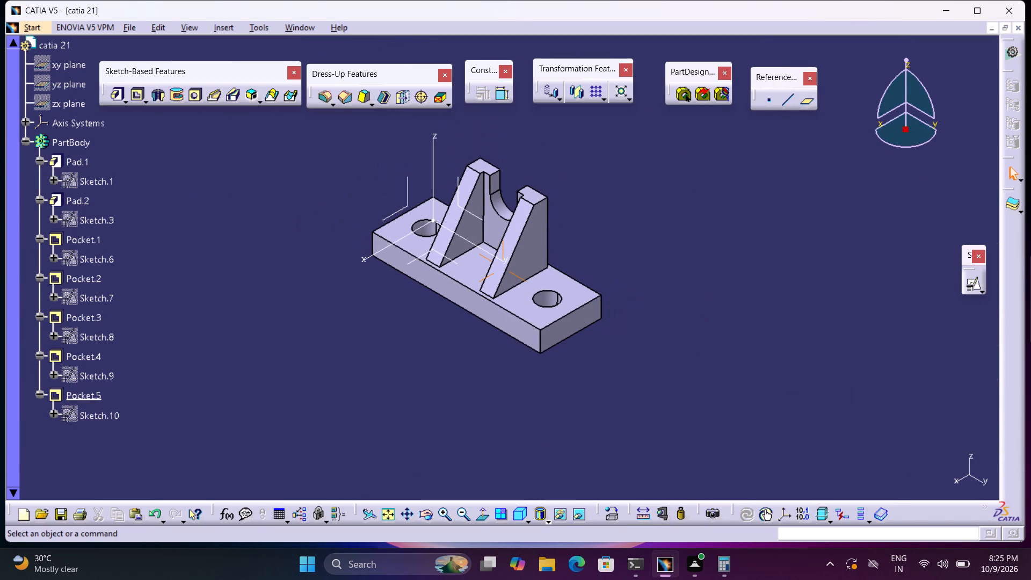
{"action": "middle_click_drag", "start_coordinate": [736, 338], "coordinate": [736, 339]}
{"action": "middle_click_drag", "start_coordinate": [699, 287], "coordinate": [723, 336]}
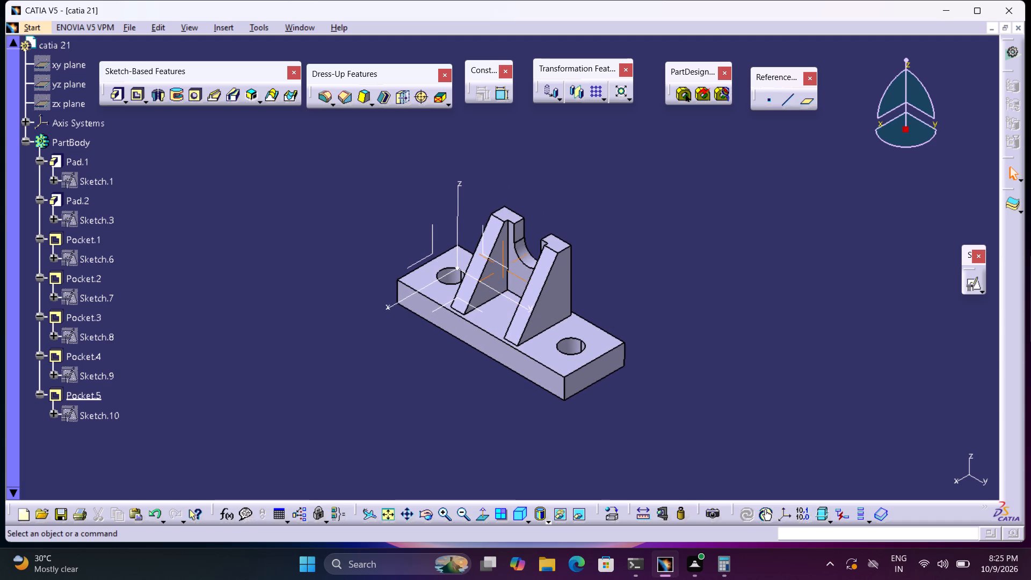
{"action": "left_click", "coordinate": [325, 95]}
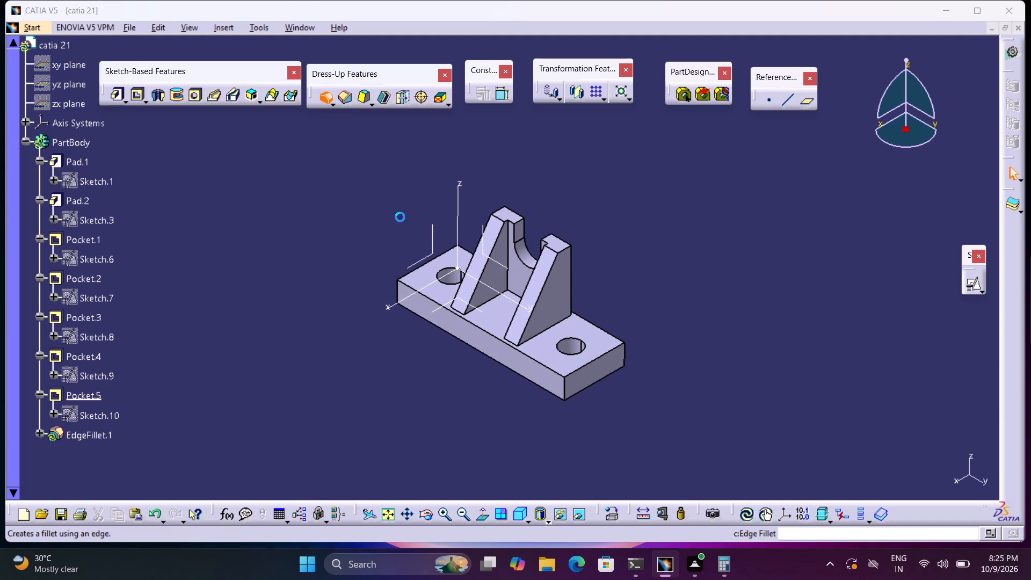
{"action": "left_click", "coordinate": [565, 388]}
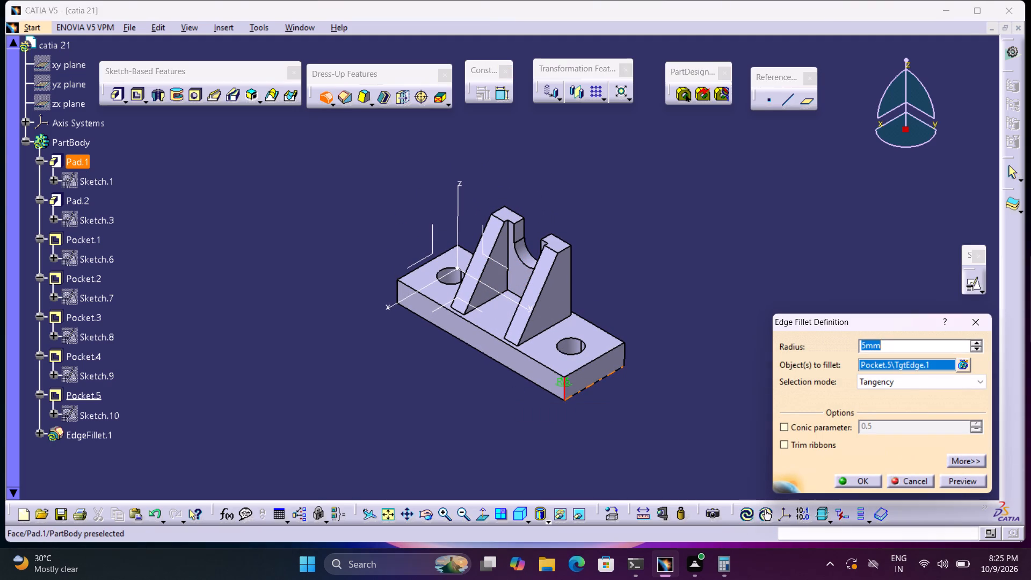
{"action": "left_click", "coordinate": [625, 352]}
{"action": "middle_click_drag", "start_coordinate": [364, 343], "coordinate": [373, 350]}
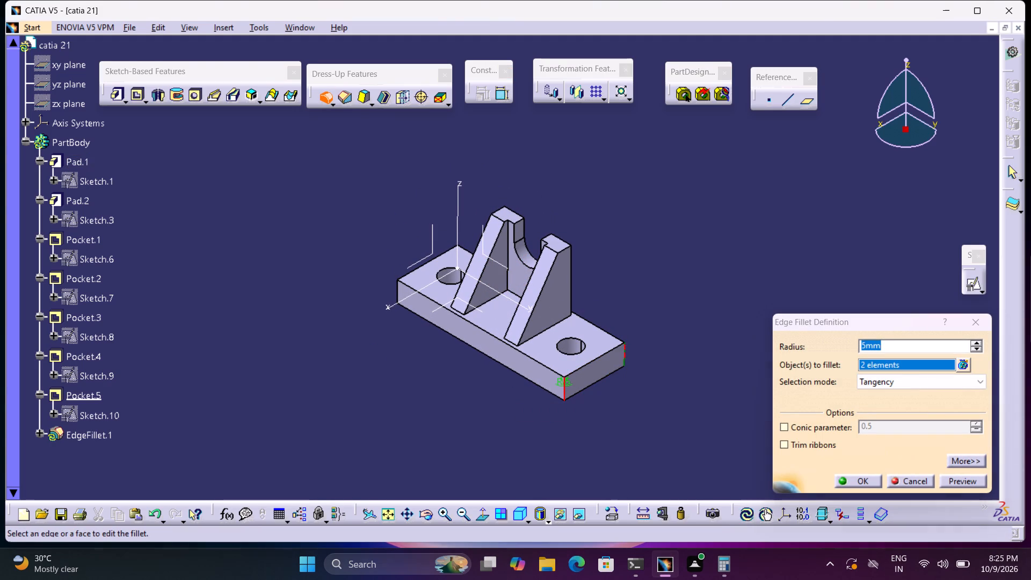
{"action": "middle_click_drag", "start_coordinate": [373, 350], "coordinate": [764, 296]}
{"action": "right_click_drag", "start_coordinate": [395, 359], "coordinate": [765, 297]}
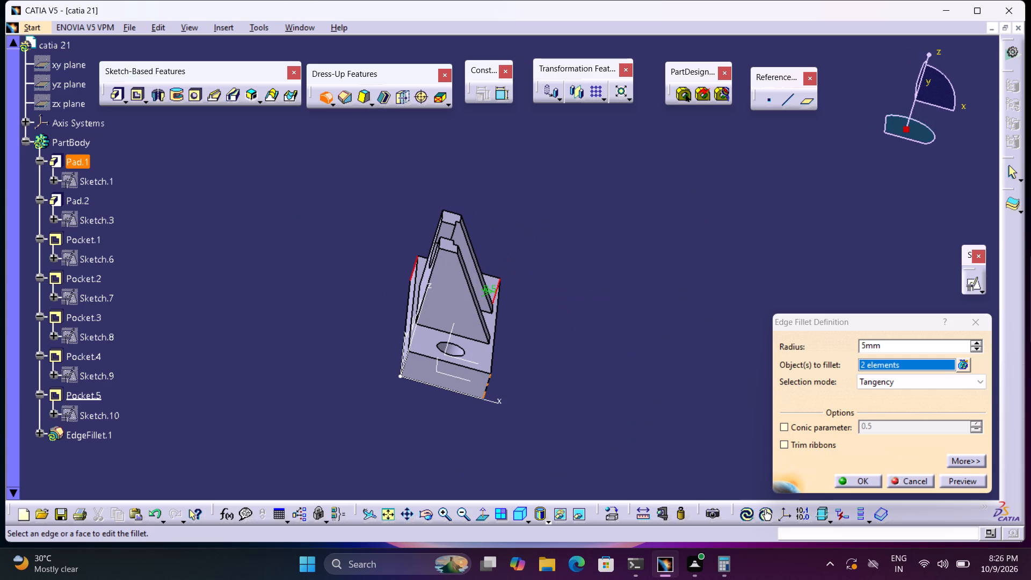
{"action": "left_click", "coordinate": [488, 387]}
{"action": "middle_click_drag", "start_coordinate": [374, 448], "coordinate": [490, 151]}
{"action": "right_click", "coordinate": [449, 414]}
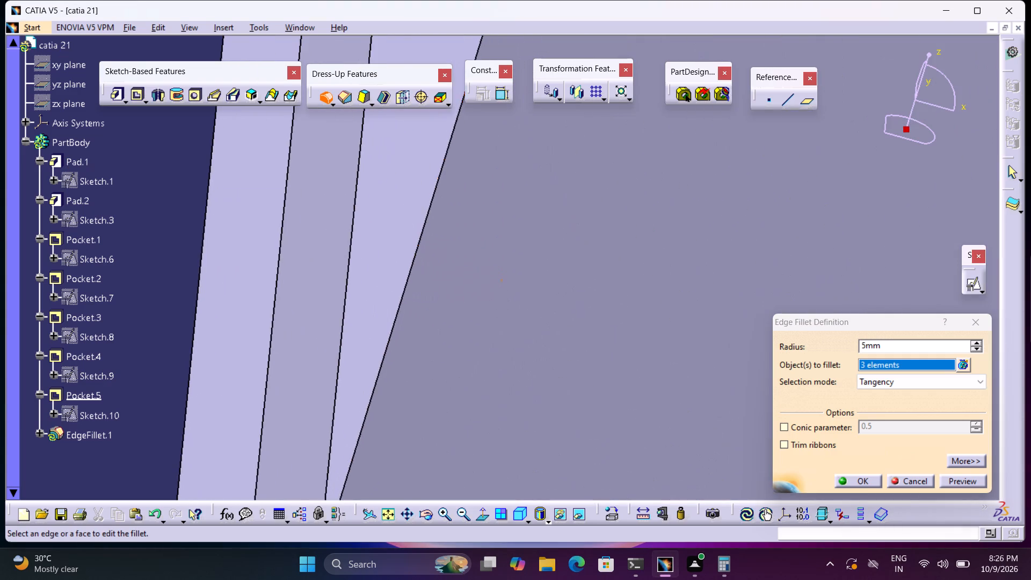
{"action": "middle_click_drag", "start_coordinate": [620, 393], "coordinate": [707, 0]}
{"action": "middle_click_drag", "start_coordinate": [578, 309], "coordinate": [776, 0]}
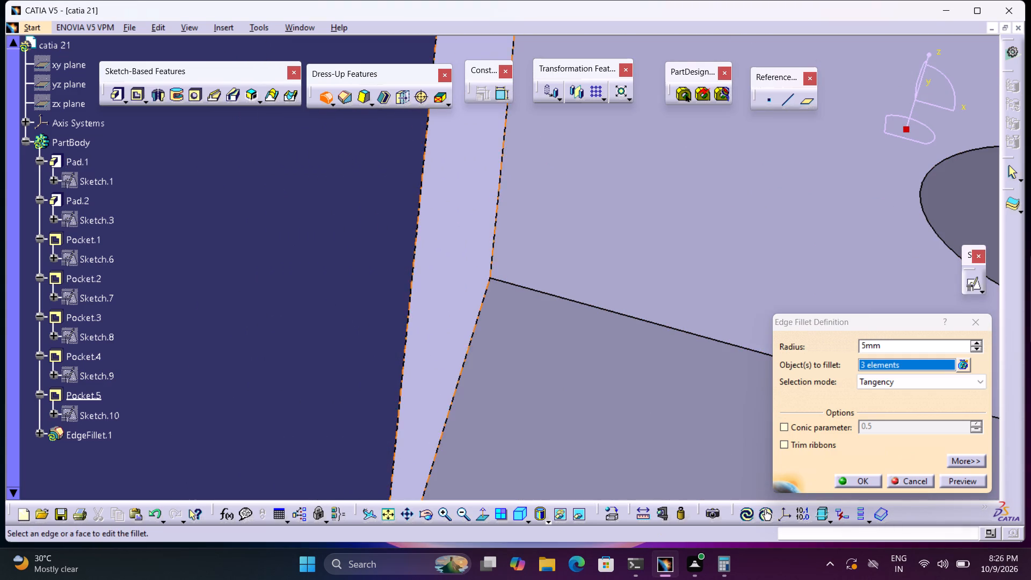
{"action": "left_click", "coordinate": [479, 315]}
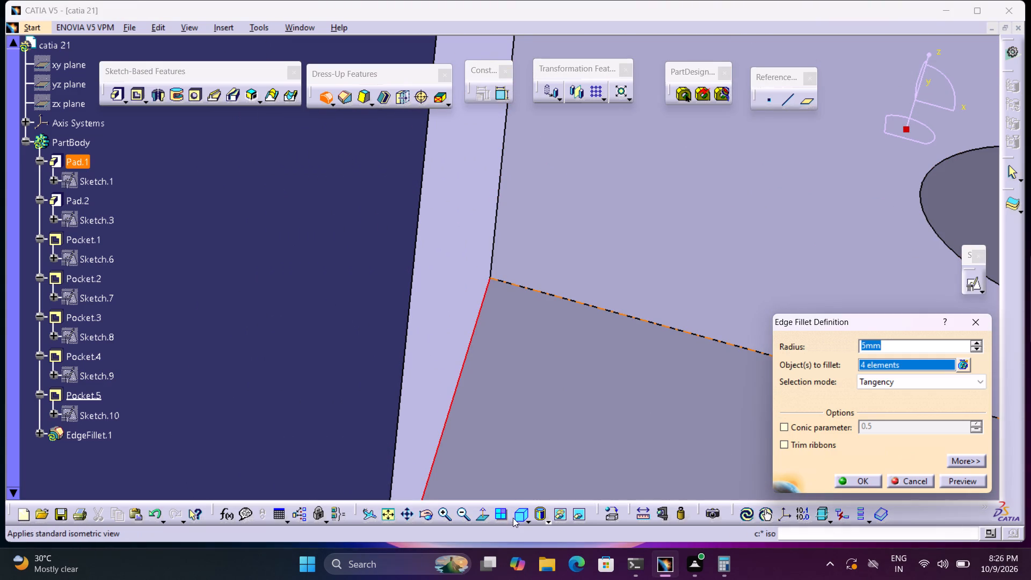
{"action": "left_click", "coordinate": [518, 512]}
{"action": "key", "text": "4"}
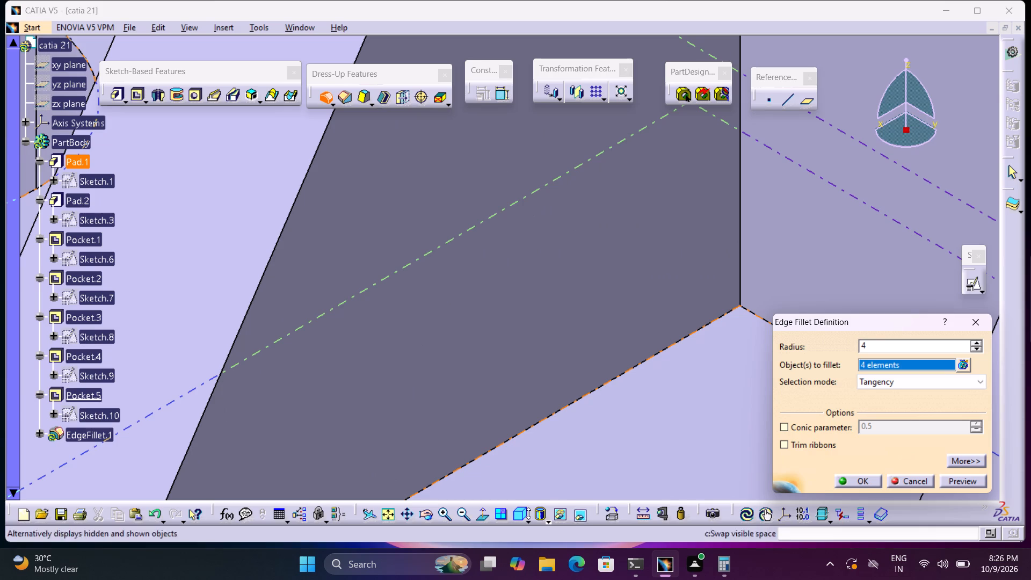
{"action": "left_click", "coordinate": [396, 510]}
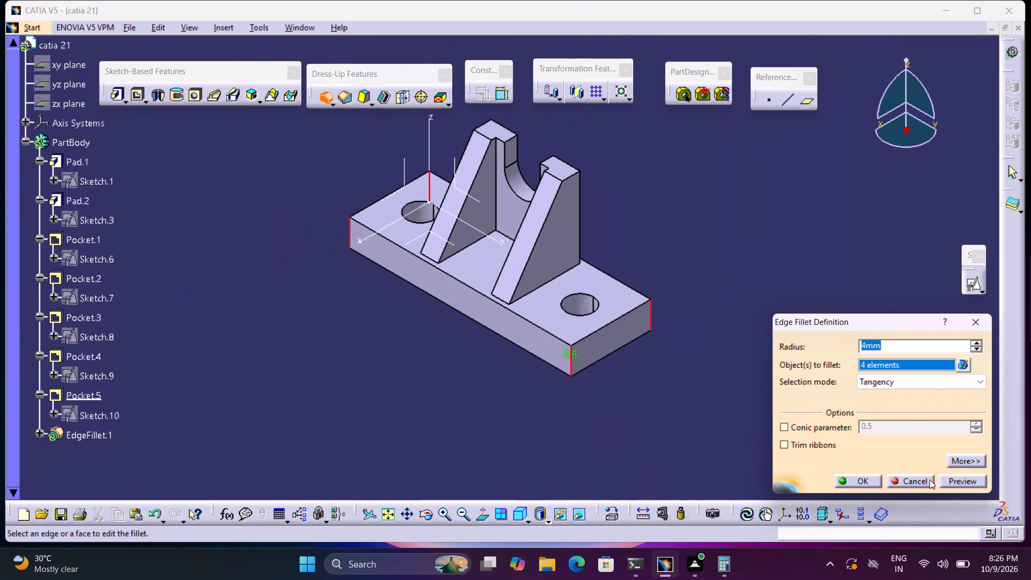
{"action": "left_click", "coordinate": [874, 479]}
{"action": "left_click", "coordinate": [822, 361]}
Open Sketch.8, the sketch behind Pocket.3, for editing.
{"action": "middle_click_drag", "start_coordinate": [722, 254], "coordinate": [727, 316]}
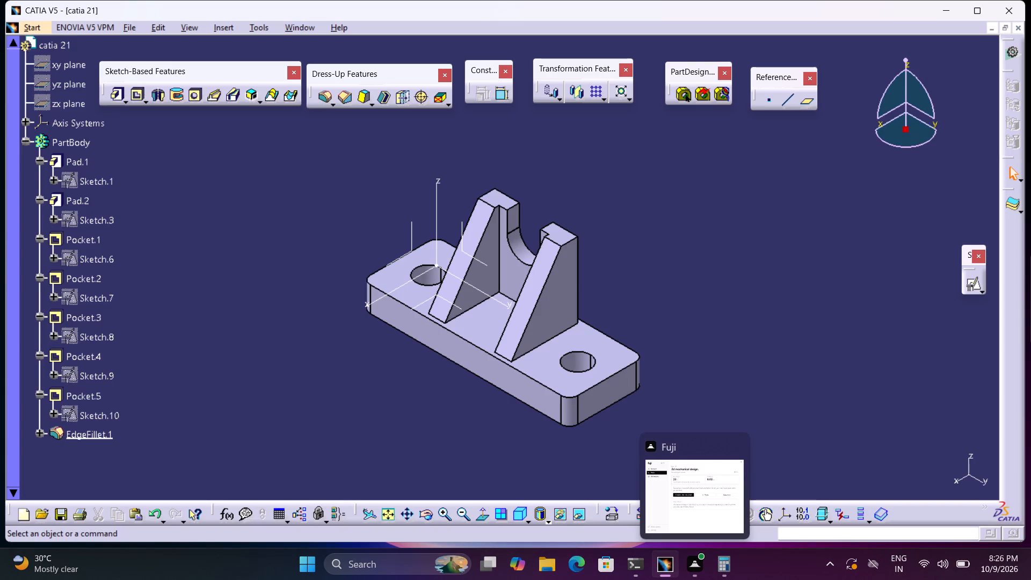
{"action": "middle_click_drag", "start_coordinate": [606, 364], "coordinate": [631, 407]}
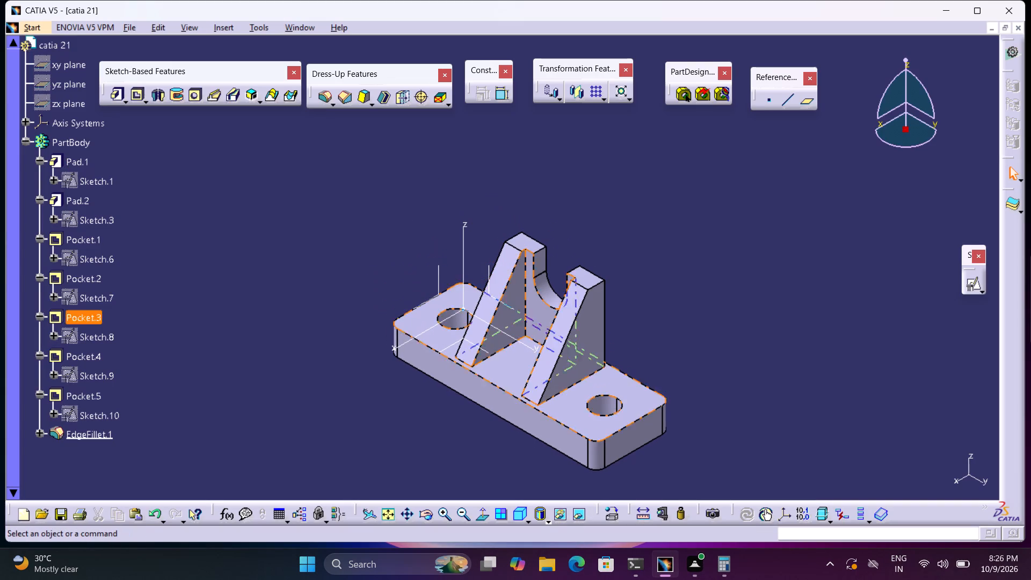
{"action": "left_click", "coordinate": [78, 339]}
{"action": "double_click", "coordinate": [88, 338]}
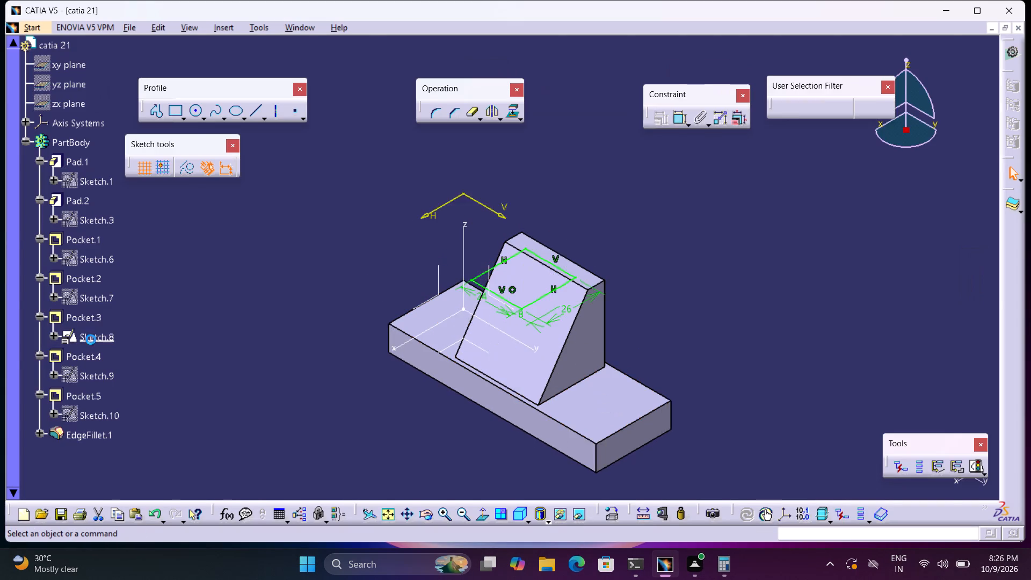
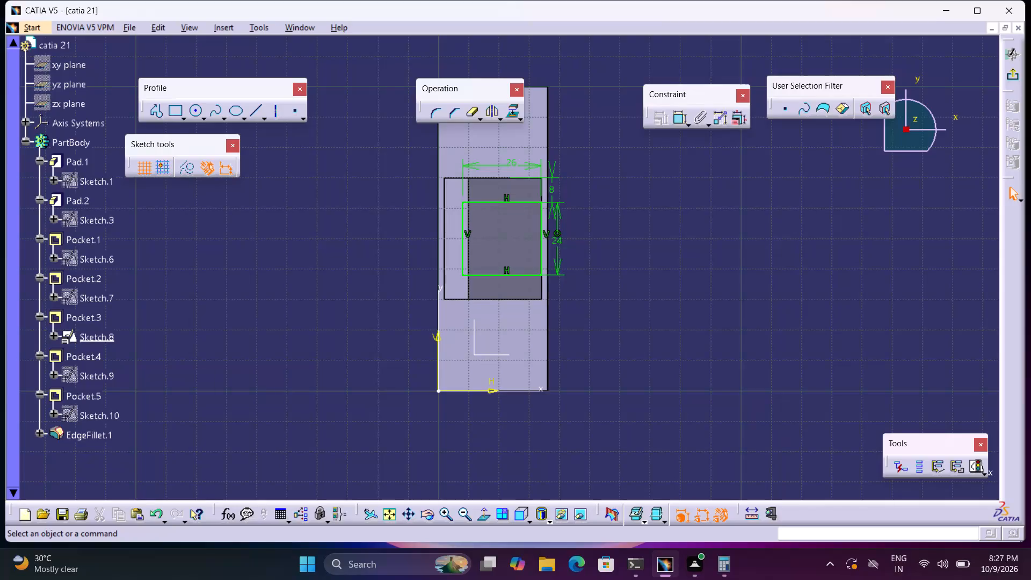
Inspect Sketch.8 against the part in the isometric view and exit the sketch.
{"action": "middle_click_drag", "start_coordinate": [645, 414], "coordinate": [643, 468]}
{"action": "right_click", "coordinate": [646, 414]}
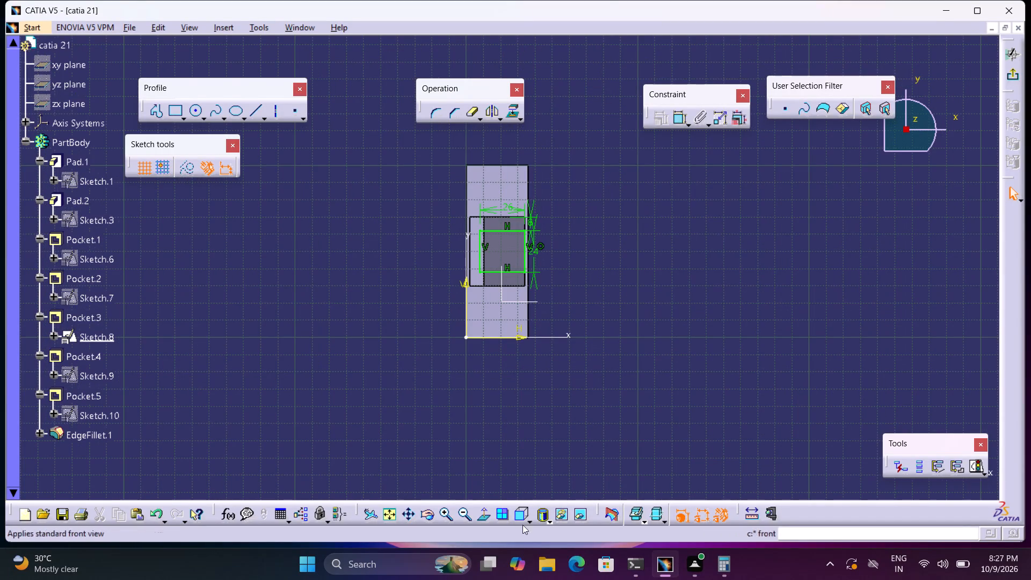
{"action": "left_click", "coordinate": [531, 519]}
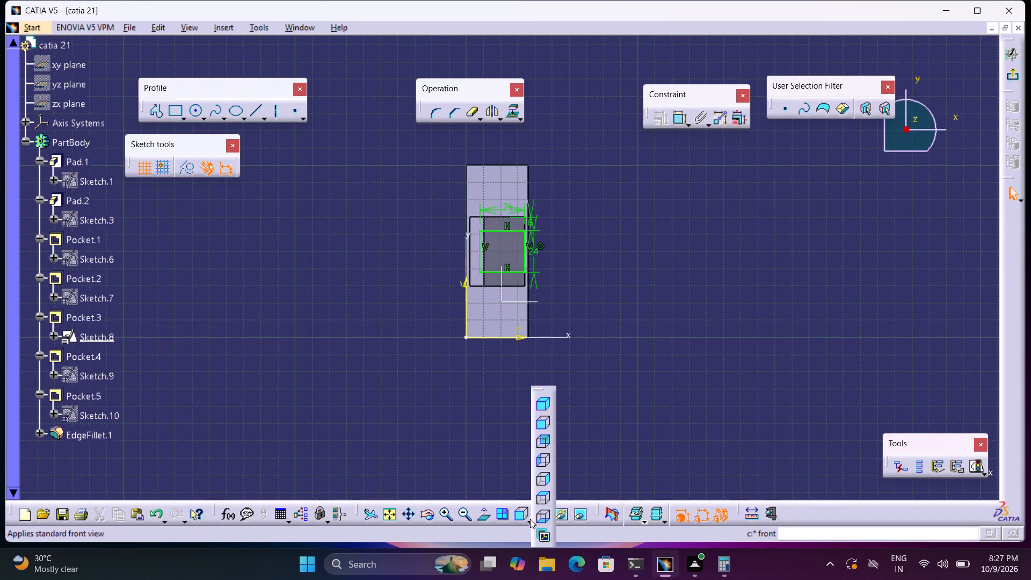
{"action": "left_click", "coordinate": [541, 405]}
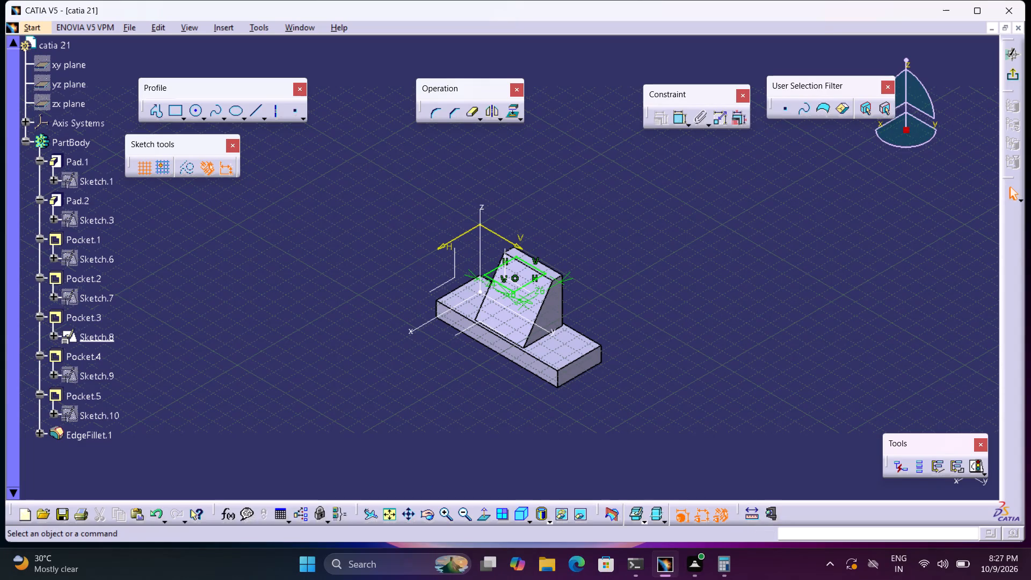
{"action": "left_click", "coordinate": [1009, 75]}
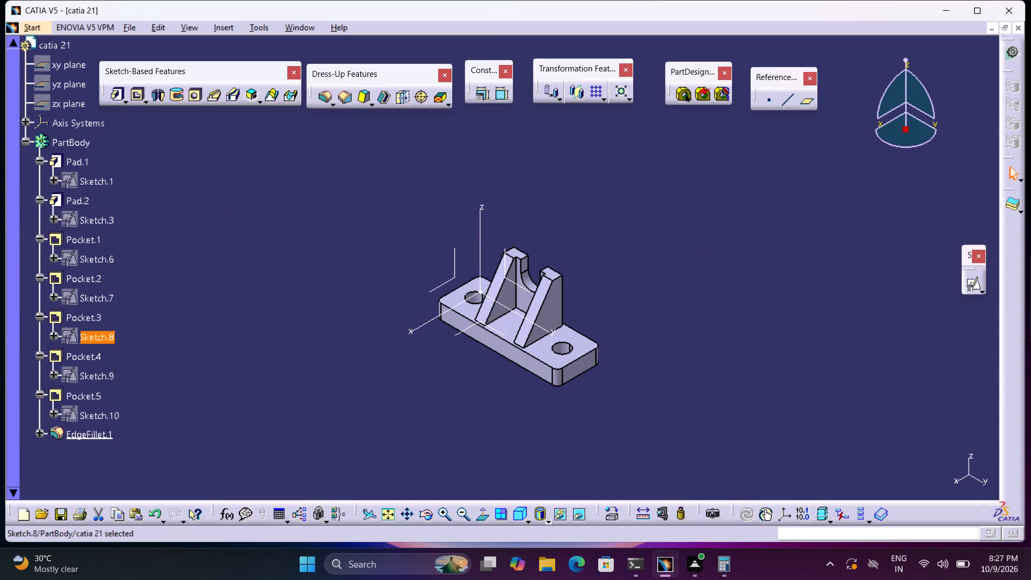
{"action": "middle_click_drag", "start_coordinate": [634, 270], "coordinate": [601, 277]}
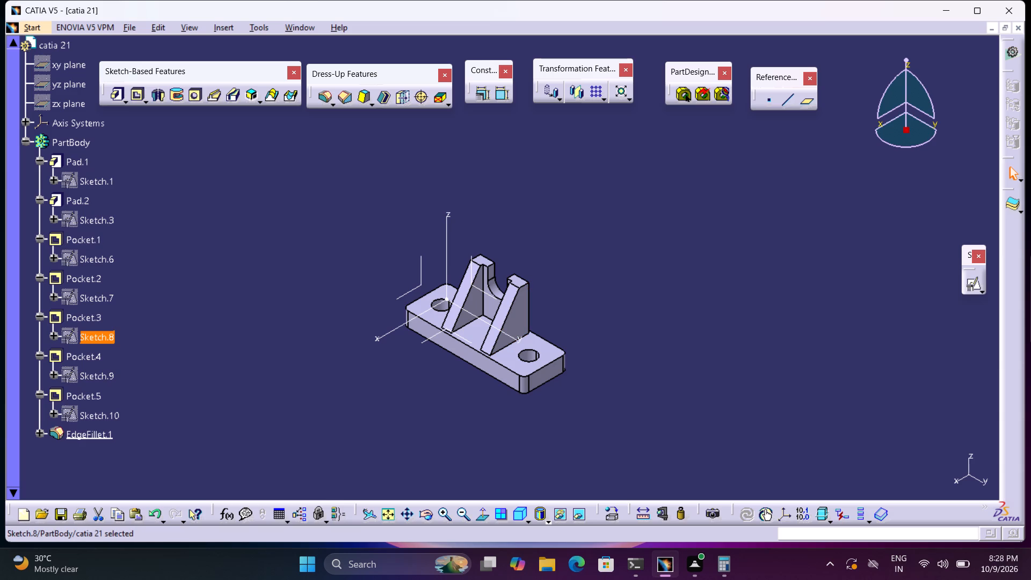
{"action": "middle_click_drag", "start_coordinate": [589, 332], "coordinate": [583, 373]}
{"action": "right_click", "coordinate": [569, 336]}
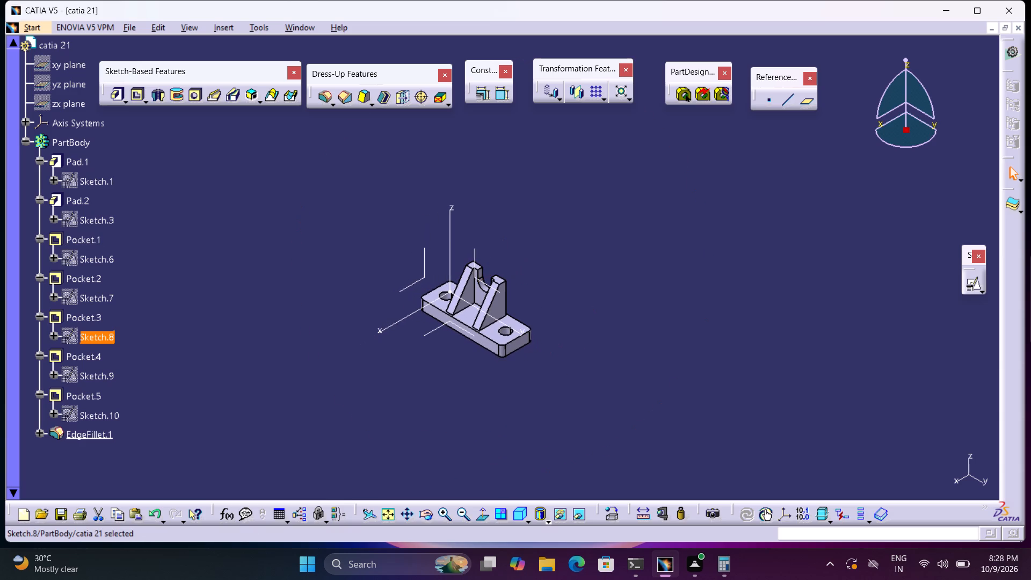
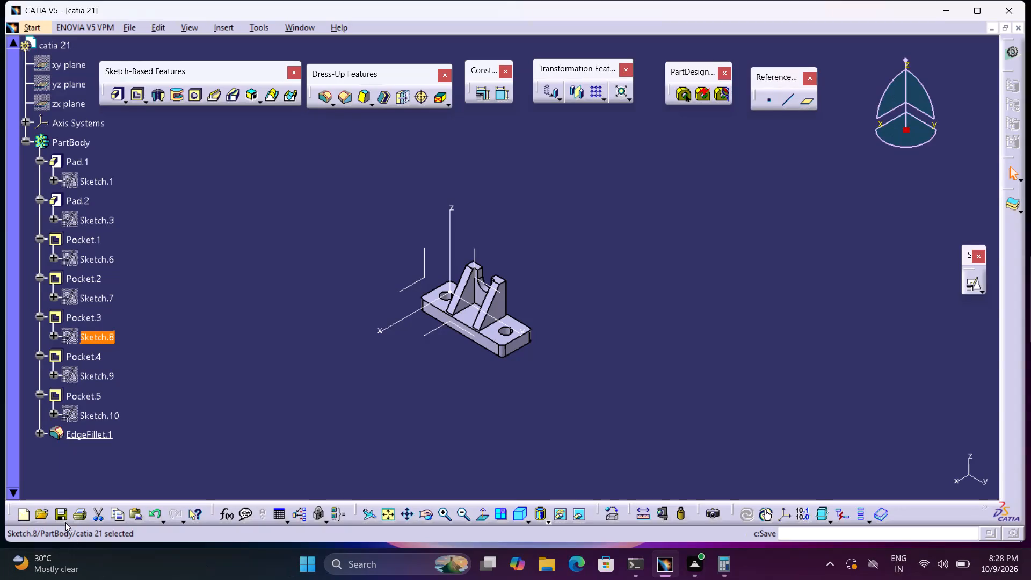
Save the part to the Desktop as a CATPart file named catia 21, copying that file name for reuse.
{"action": "left_click", "coordinate": [61, 510]}
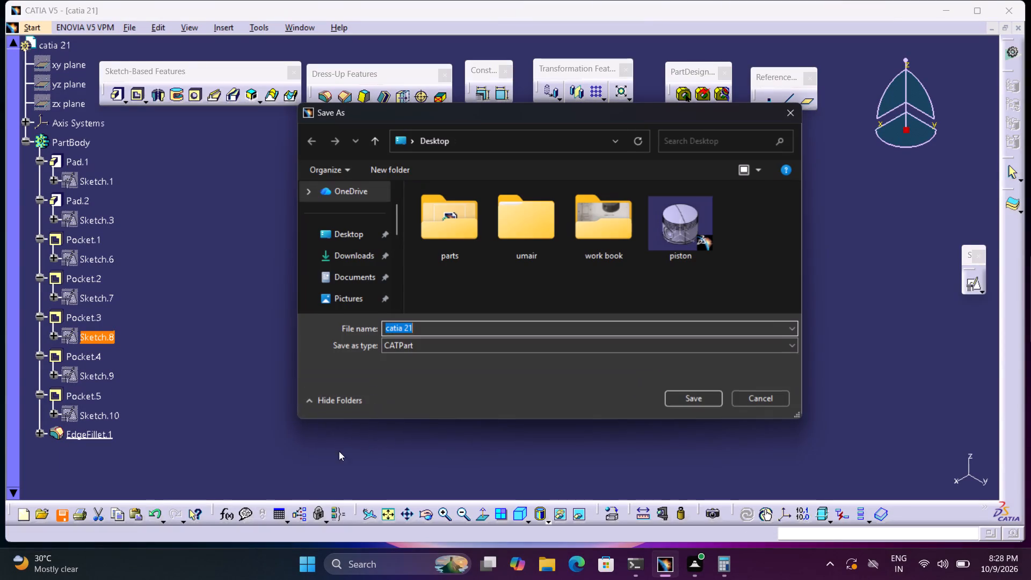
{"action": "left_click", "coordinate": [364, 233]}
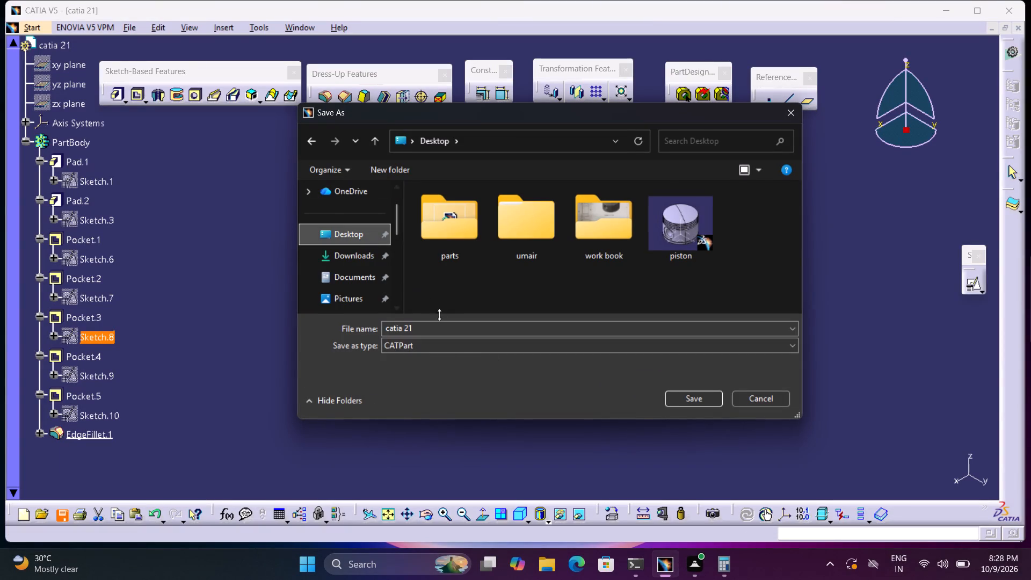
{"action": "left_click_drag", "start_coordinate": [431, 329], "coordinate": [375, 334]}
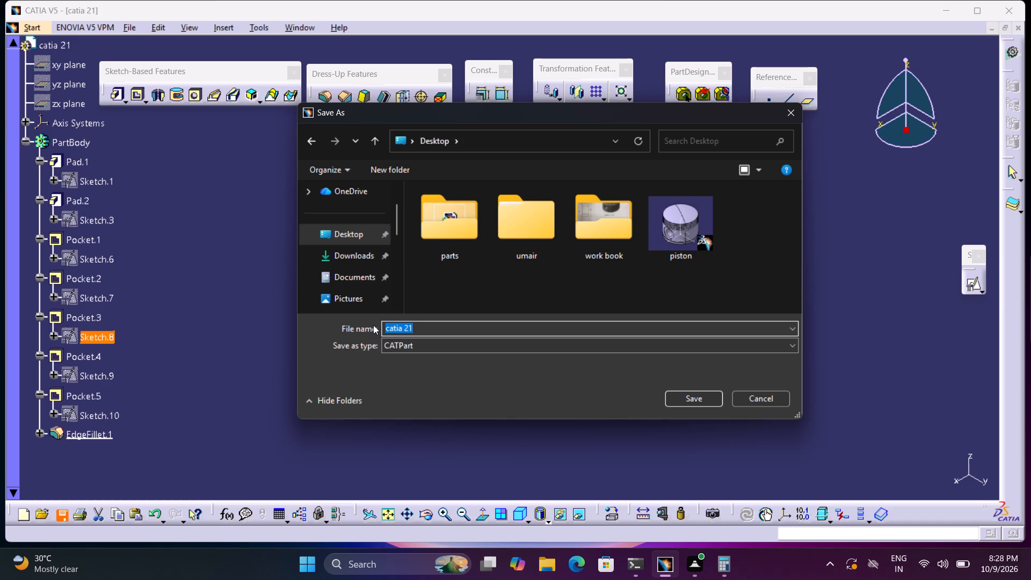
{"action": "key", "text": "ctrl+v"}
{"action": "key", "text": "ctrl+z"}
{"action": "key", "text": "ctrl+v"}
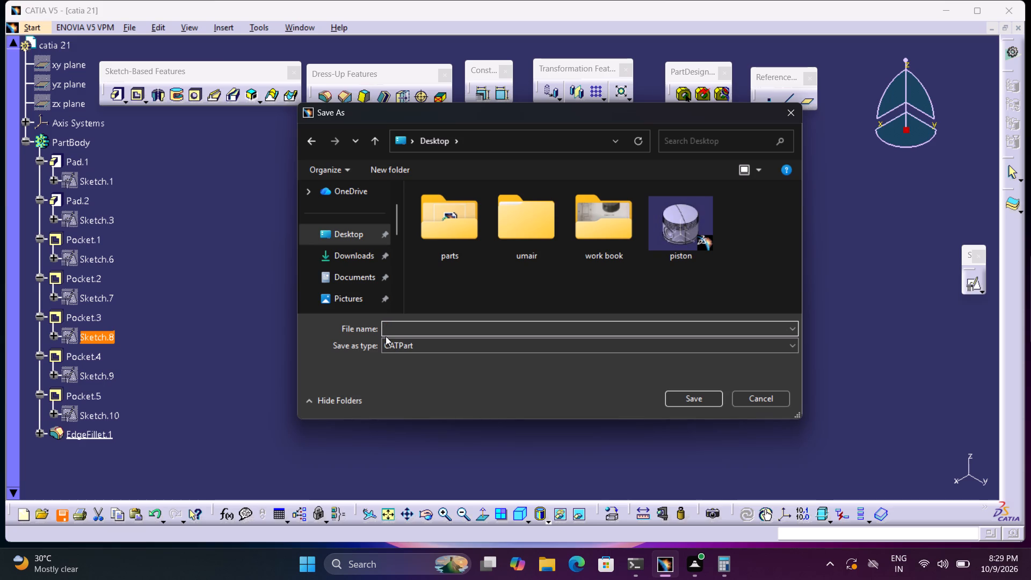
{"action": "key", "text": "ctrl+z"}
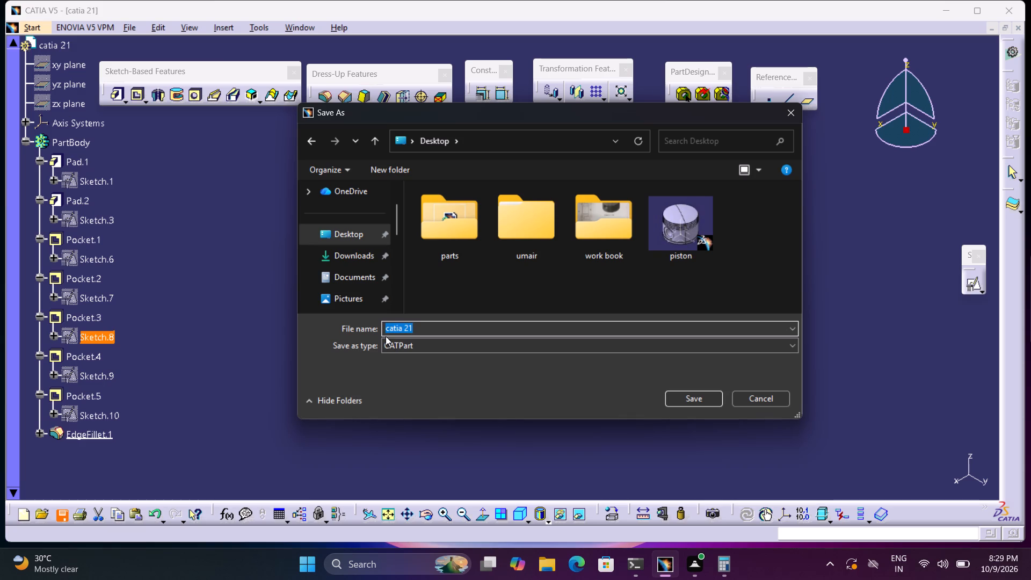
{"action": "key", "text": "ctrl+c"}
{"action": "left_click", "coordinate": [708, 398]}
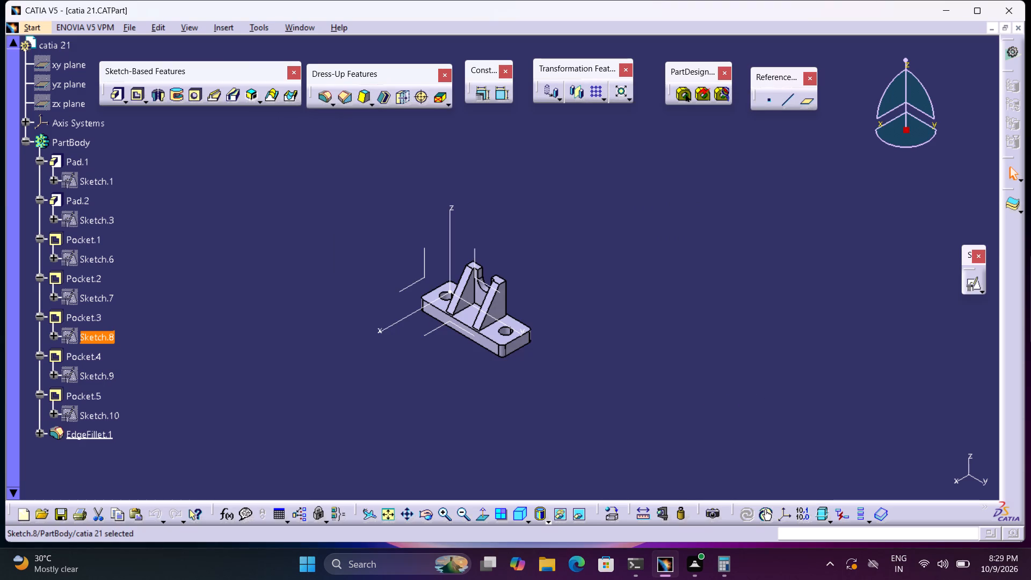
Print the whole document with Microsoft Print to PDF, saving the output to the Desktop as catia 21.
{"action": "key", "text": "ctrl+p"}
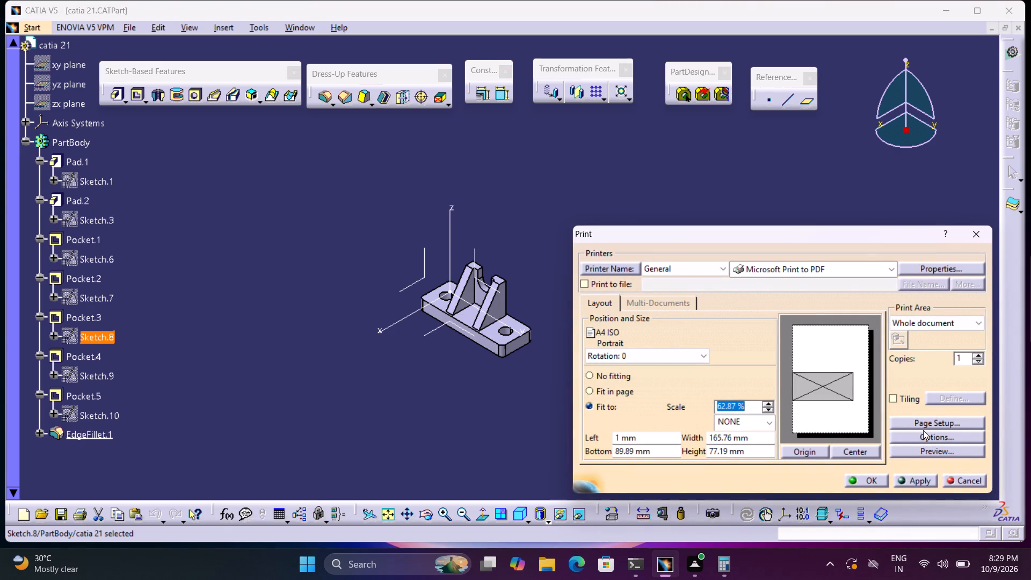
{"action": "left_click", "coordinate": [907, 481]}
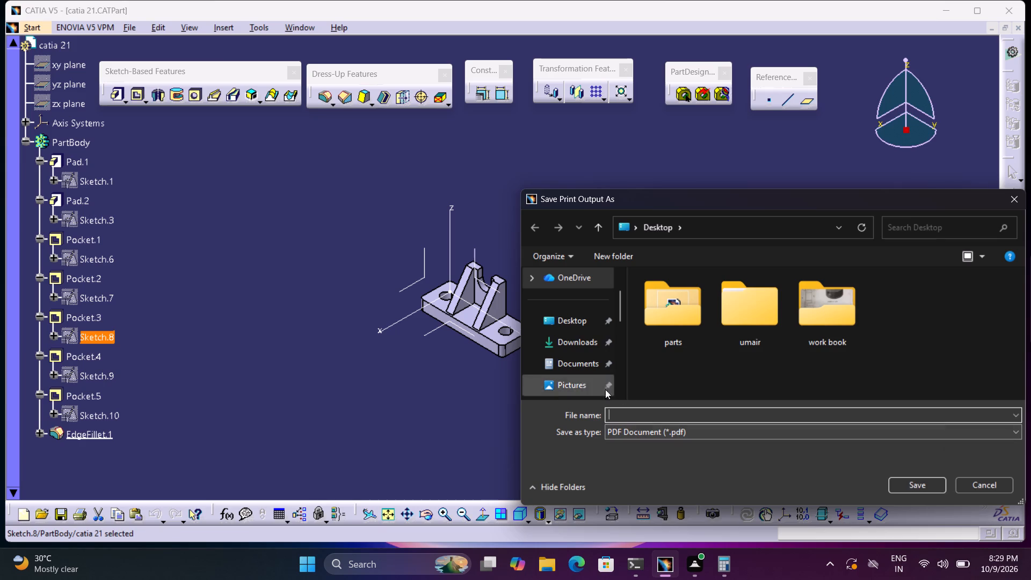
{"action": "left_click", "coordinate": [593, 329]}
{"action": "left_click", "coordinate": [620, 412]}
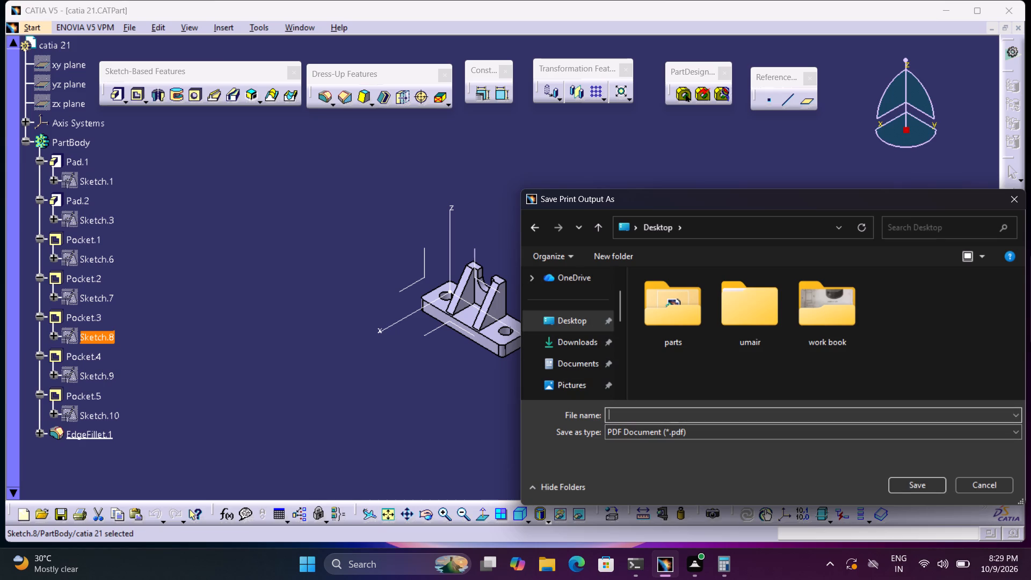
{"action": "key", "text": "ctrl+v"}
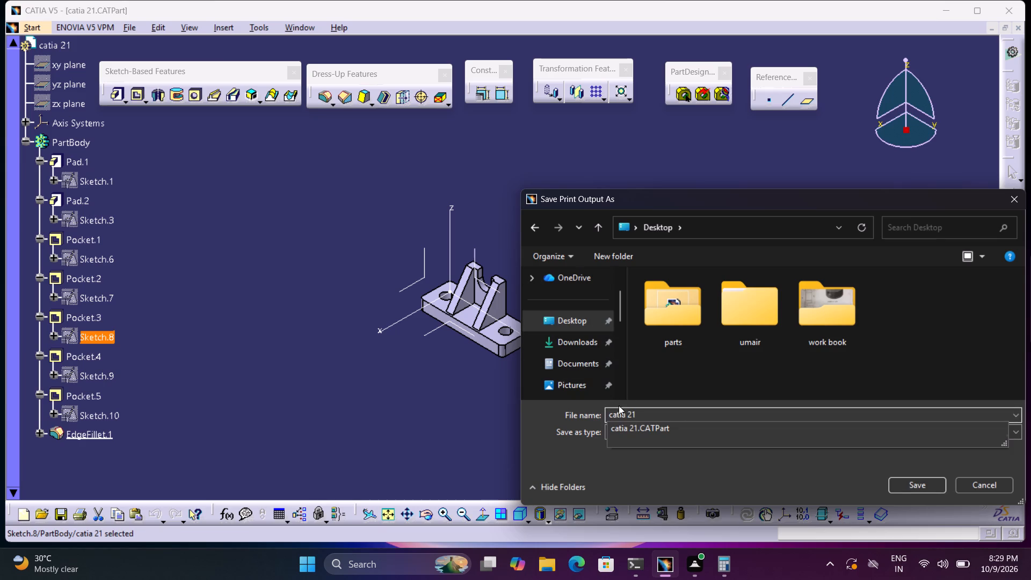
{"action": "left_click", "coordinate": [919, 484]}
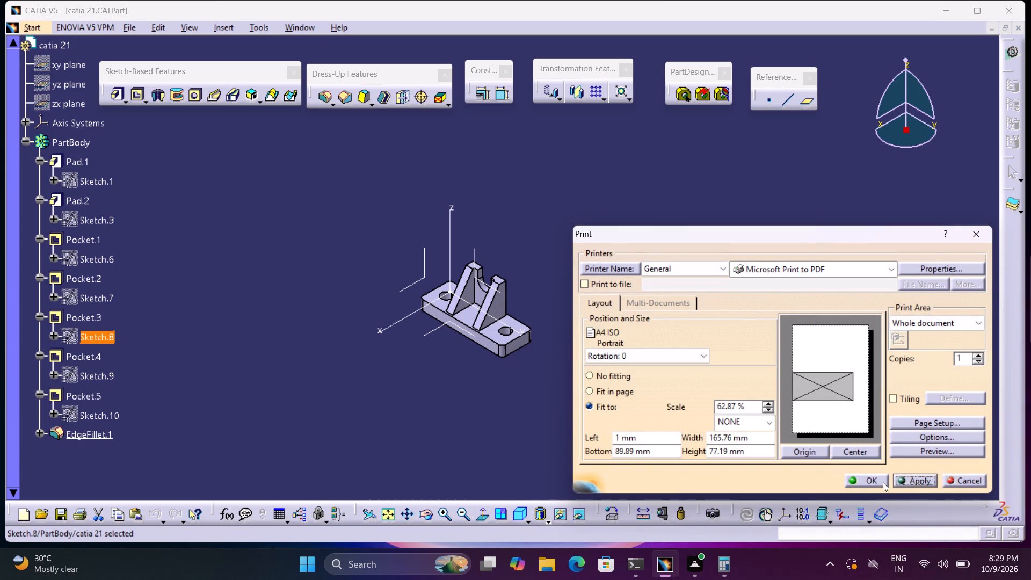
{"action": "left_click", "coordinate": [880, 480]}
{"action": "left_click", "coordinate": [967, 488]}
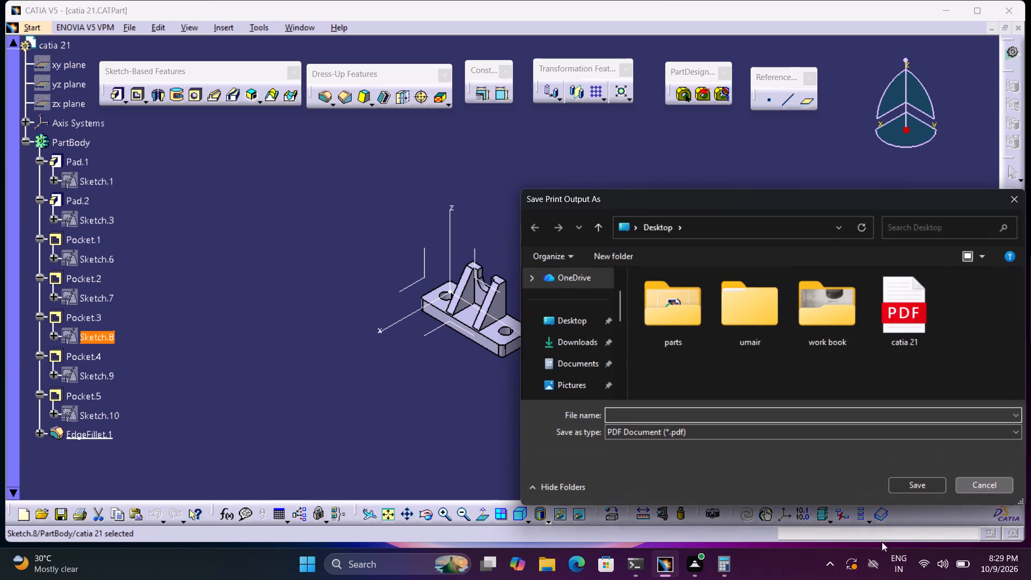